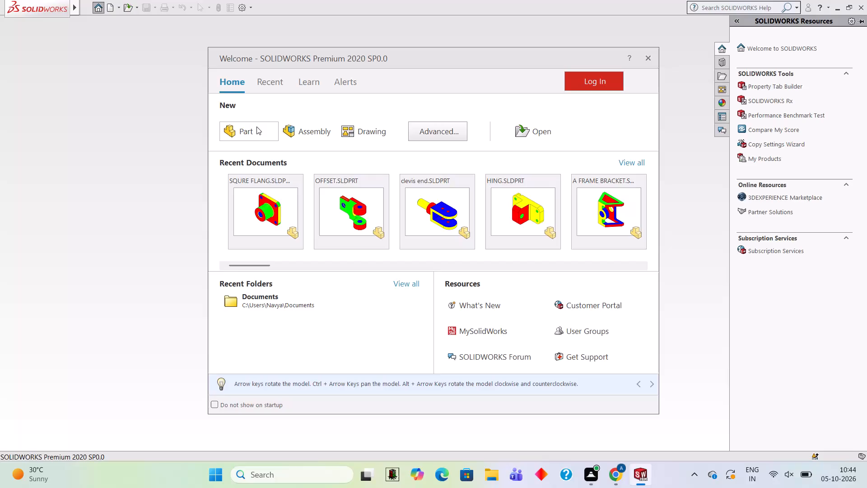
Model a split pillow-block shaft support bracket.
Create a new part and open a sketch on the Front Plane.
{"action": "left_click", "coordinate": [251, 137]}
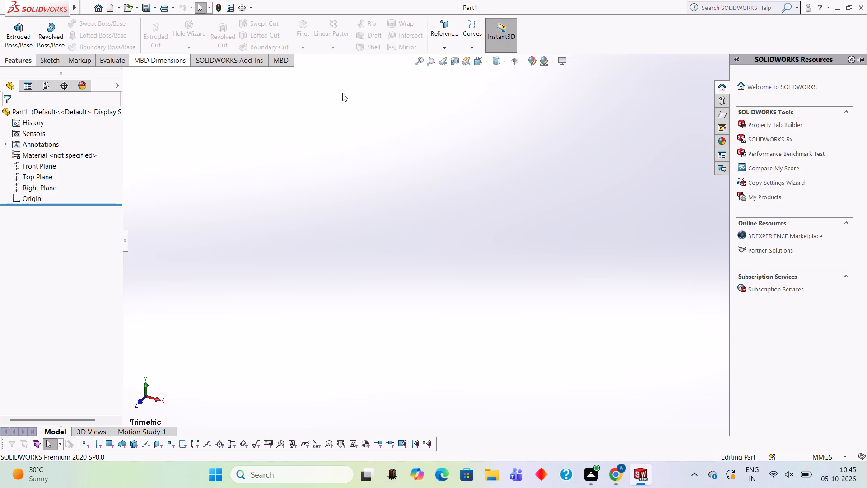
{"action": "left_click", "coordinate": [37, 167]}
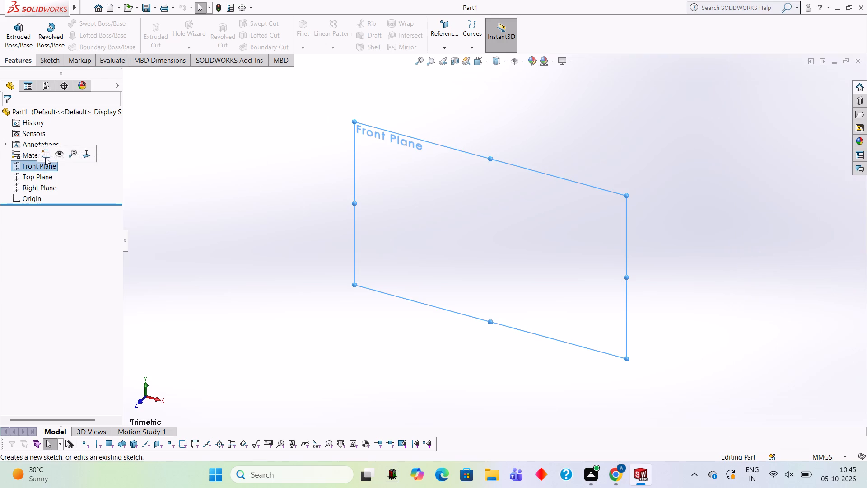
{"action": "left_click", "coordinate": [47, 156]}
{"action": "left_click", "coordinate": [378, 211]}
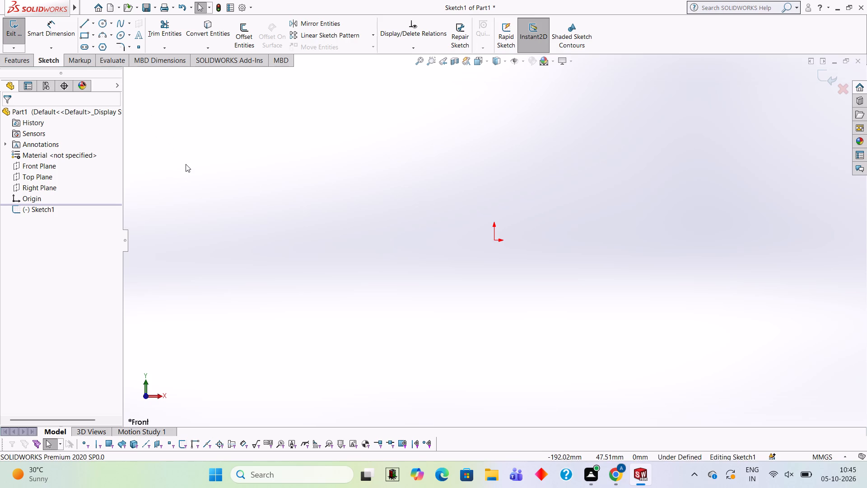
Sketch a circle centred on the origin with a diameter of 40 mm.
{"action": "left_click", "coordinate": [105, 25]}
{"action": "left_click", "coordinate": [495, 239]}
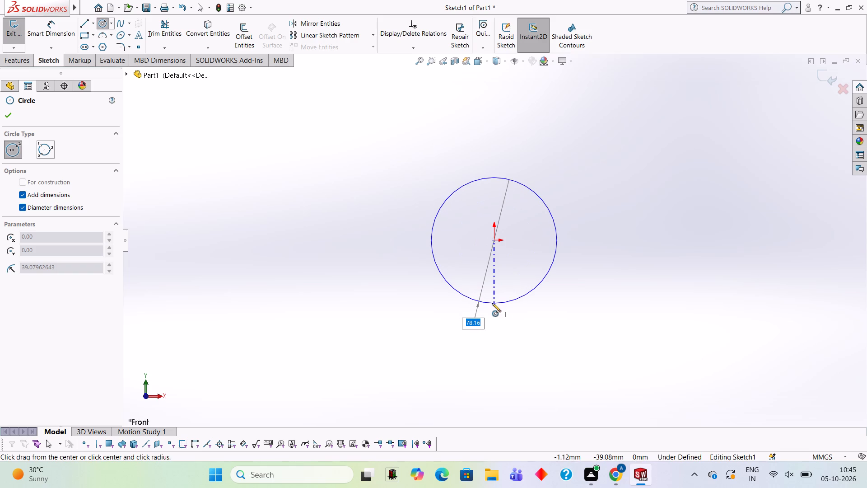
{"action": "key", "text": "4"}
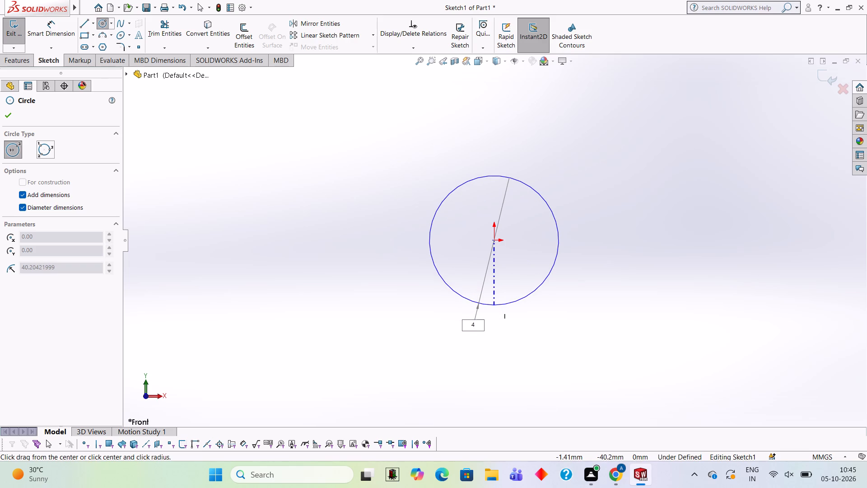
{"action": "key", "text": "0"}
{"action": "key", "text": "Return"}
{"action": "scroll", "coordinate": [534, 287], "scroll_direction": "down", "scroll_amount": 4}
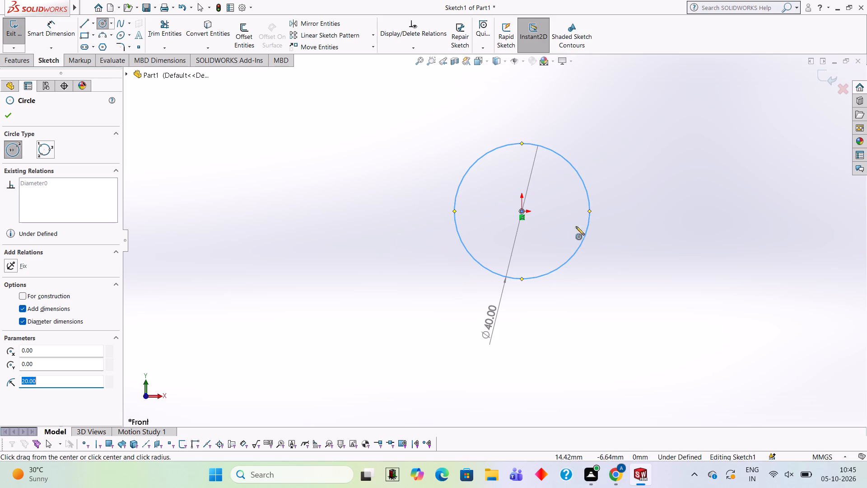
{"action": "scroll", "coordinate": [628, 136], "scroll_direction": "up", "scroll_amount": 1}
{"action": "scroll", "coordinate": [625, 157], "scroll_direction": "down", "scroll_amount": 2}
{"action": "scroll", "coordinate": [390, 351], "scroll_direction": "up", "scroll_amount": 1}
{"action": "scroll", "coordinate": [392, 348], "scroll_direction": "down", "scroll_amount": 1}
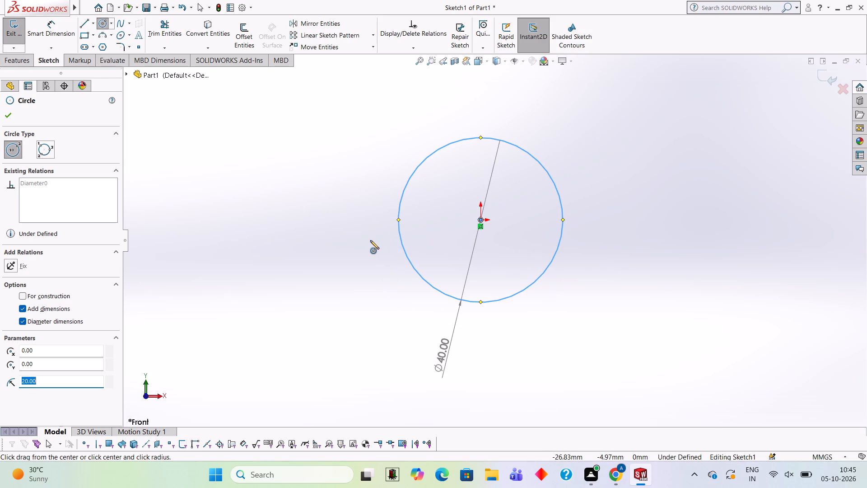
Draw a 24 mm vertical line downward from the circle's left quadrant point, tangent to the circle.
{"action": "left_click", "coordinate": [86, 20]}
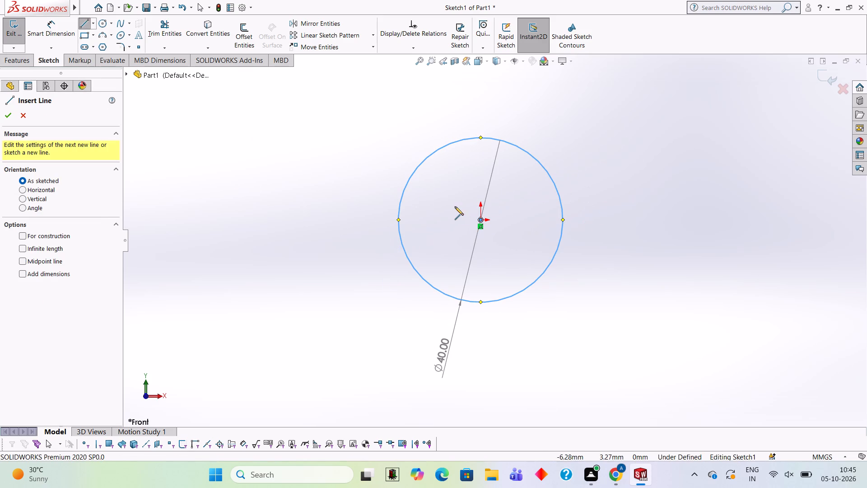
{"action": "left_click", "coordinate": [396, 220]}
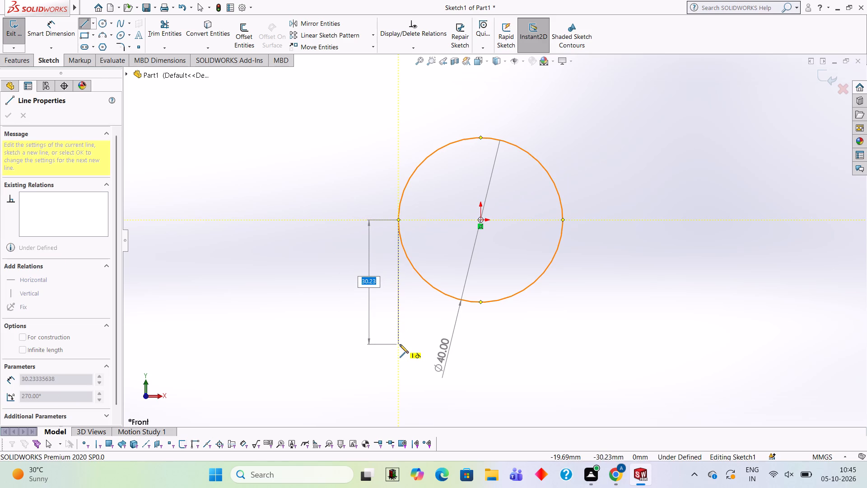
{"action": "type", "text": "24"}
{"action": "key", "text": "Return"}
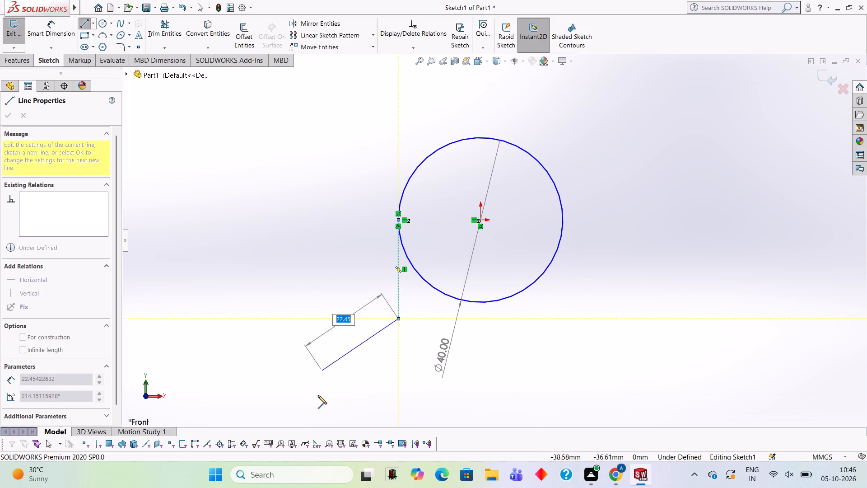
{"action": "key", "text": "Escape"}
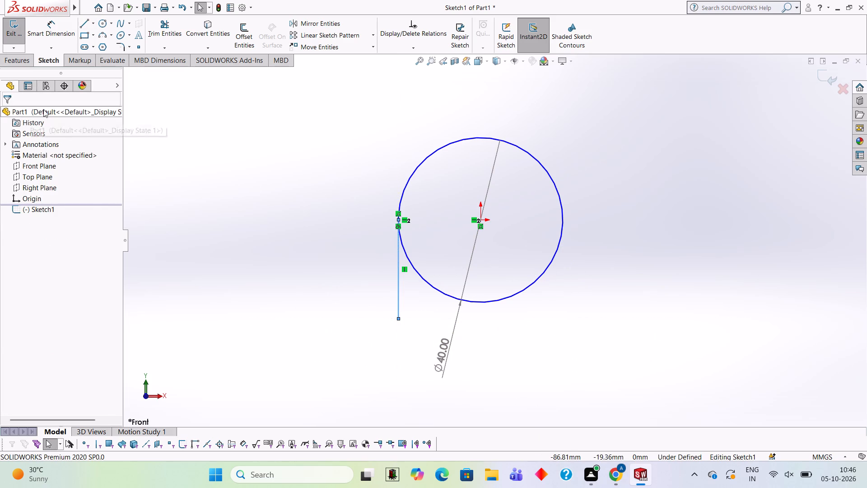
Draw a matching 24 mm vertical line downward from the circle's right quadrant point.
{"action": "left_click", "coordinate": [82, 25]}
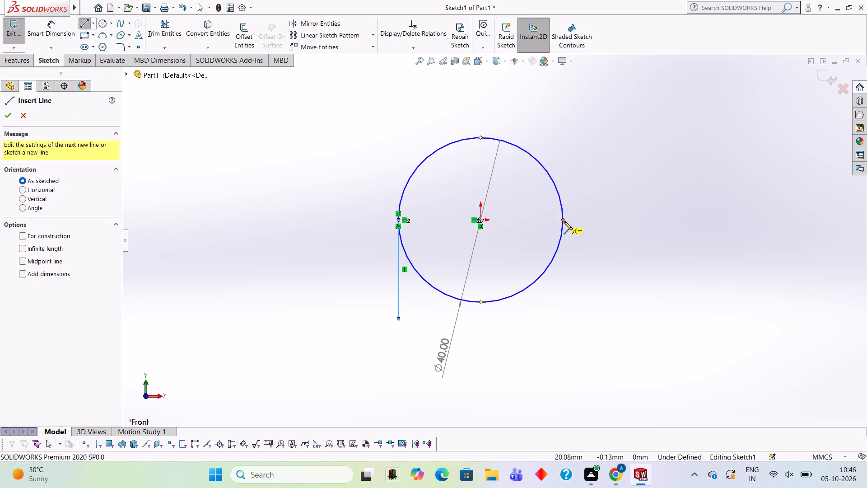
{"action": "left_click", "coordinate": [562, 218]}
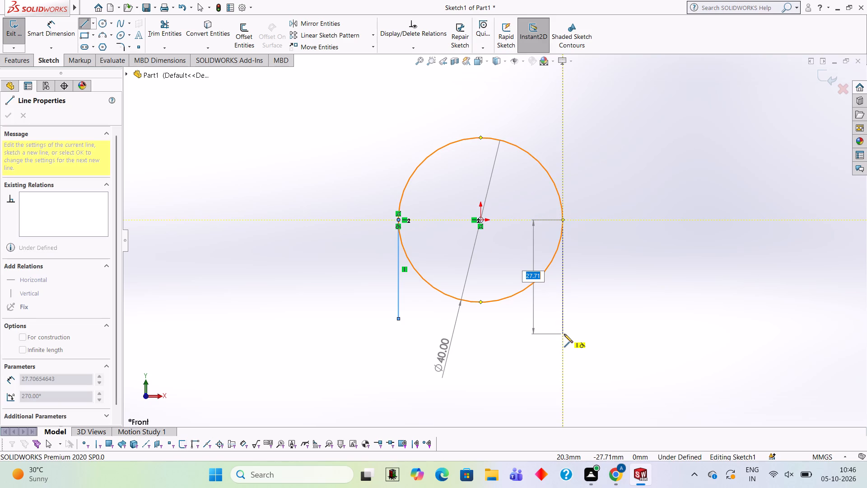
{"action": "type", "text": "24"}
{"action": "key", "text": "Return"}
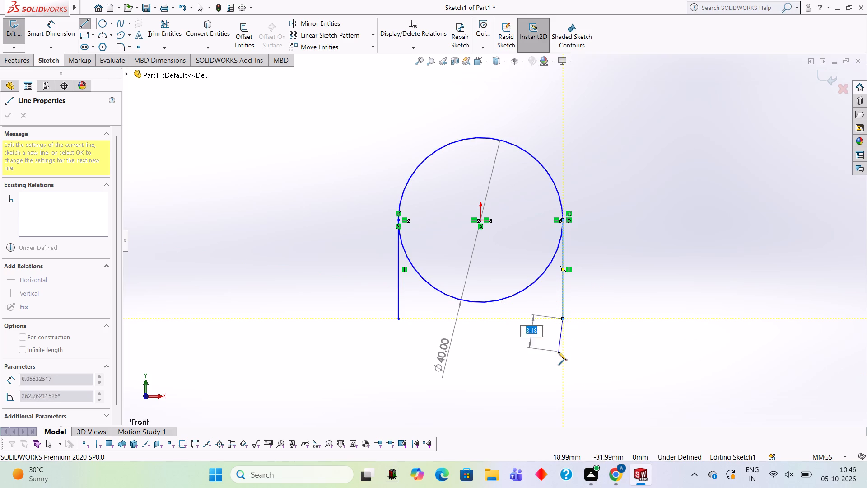
{"action": "key", "text": "Escape"}
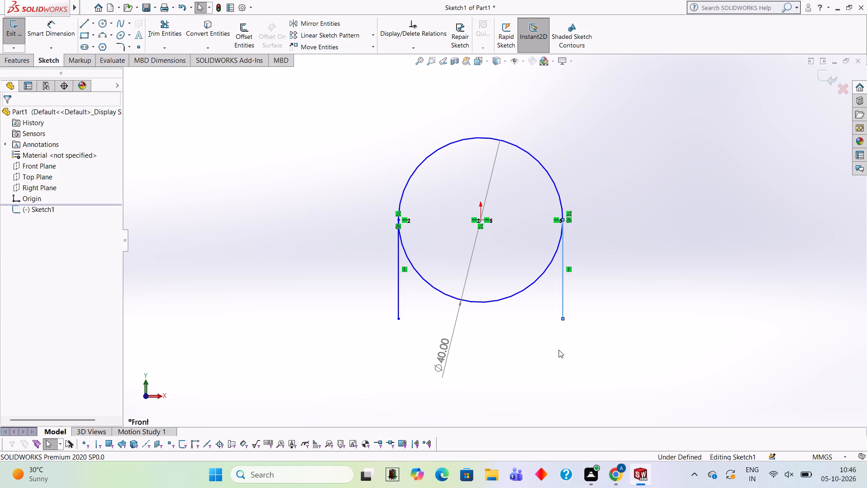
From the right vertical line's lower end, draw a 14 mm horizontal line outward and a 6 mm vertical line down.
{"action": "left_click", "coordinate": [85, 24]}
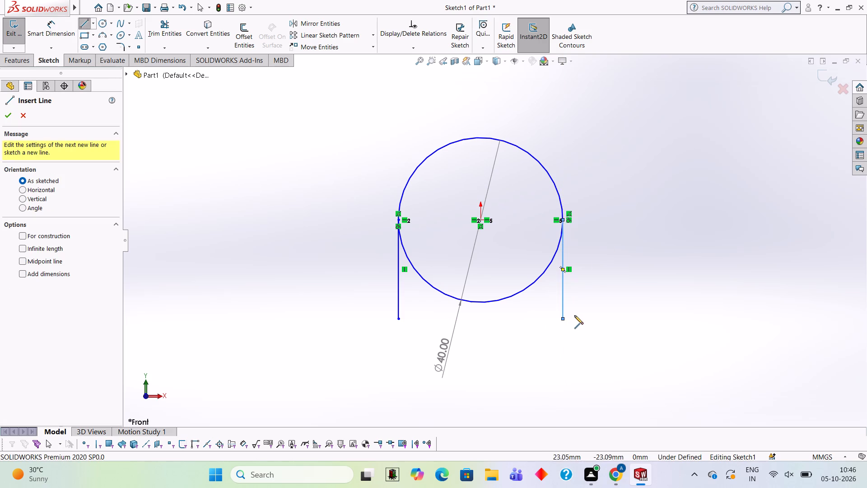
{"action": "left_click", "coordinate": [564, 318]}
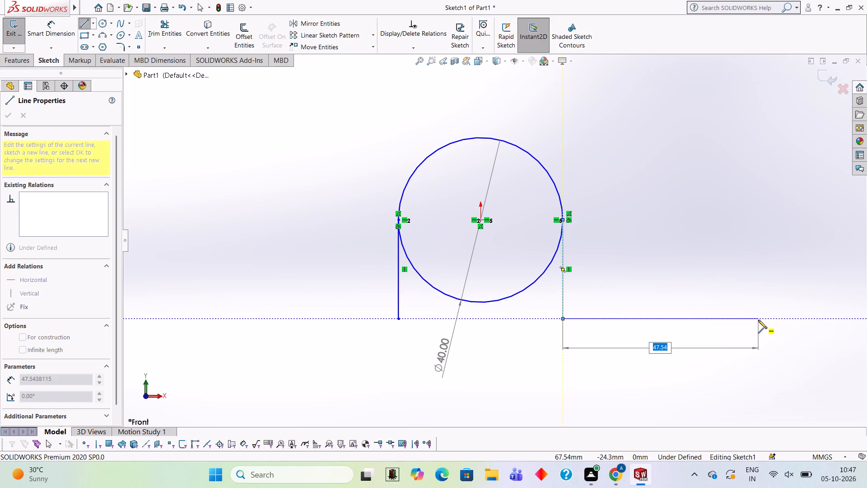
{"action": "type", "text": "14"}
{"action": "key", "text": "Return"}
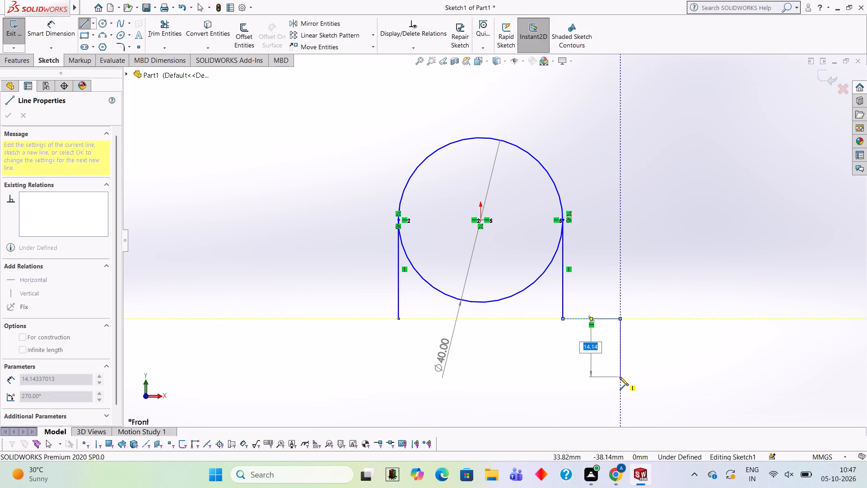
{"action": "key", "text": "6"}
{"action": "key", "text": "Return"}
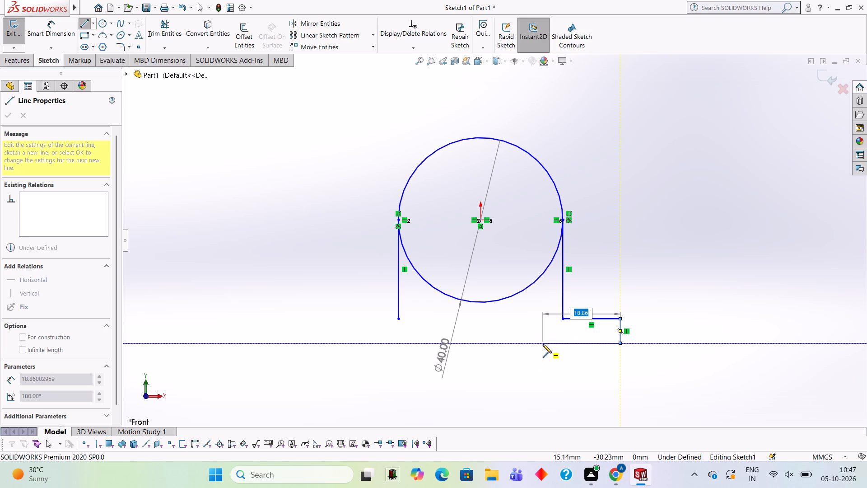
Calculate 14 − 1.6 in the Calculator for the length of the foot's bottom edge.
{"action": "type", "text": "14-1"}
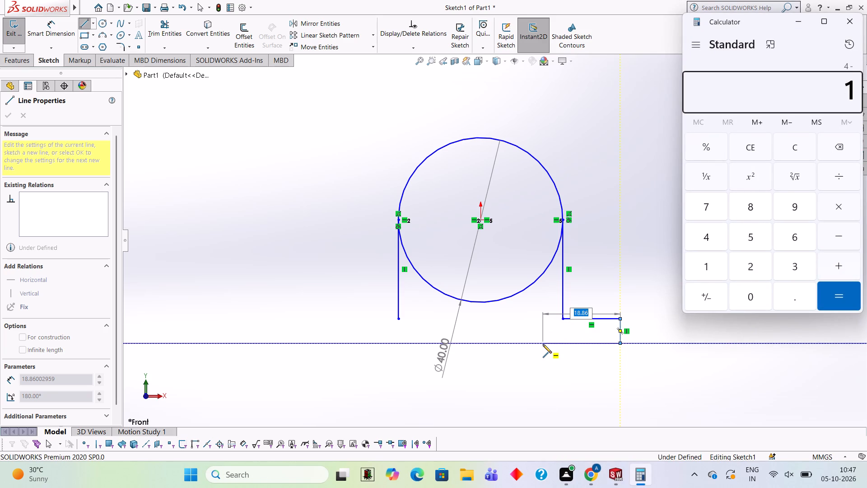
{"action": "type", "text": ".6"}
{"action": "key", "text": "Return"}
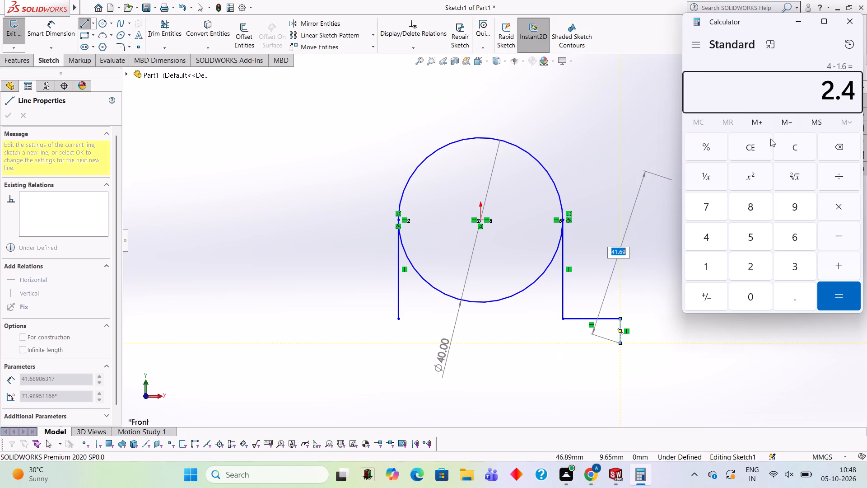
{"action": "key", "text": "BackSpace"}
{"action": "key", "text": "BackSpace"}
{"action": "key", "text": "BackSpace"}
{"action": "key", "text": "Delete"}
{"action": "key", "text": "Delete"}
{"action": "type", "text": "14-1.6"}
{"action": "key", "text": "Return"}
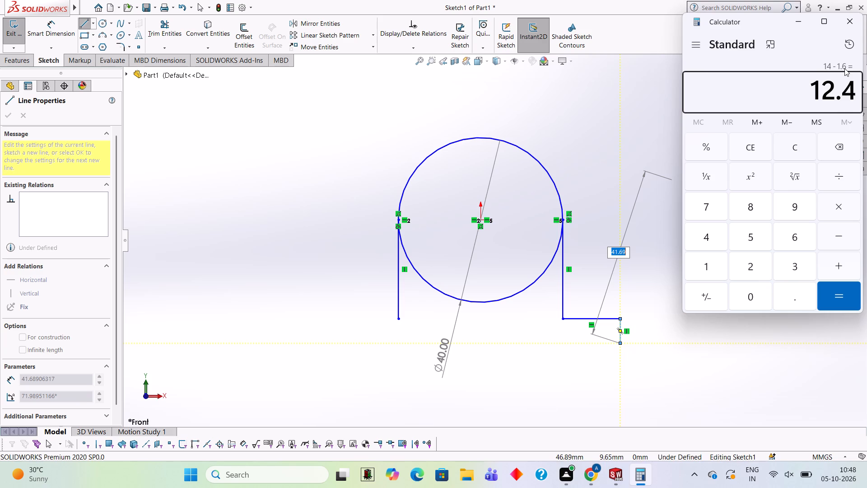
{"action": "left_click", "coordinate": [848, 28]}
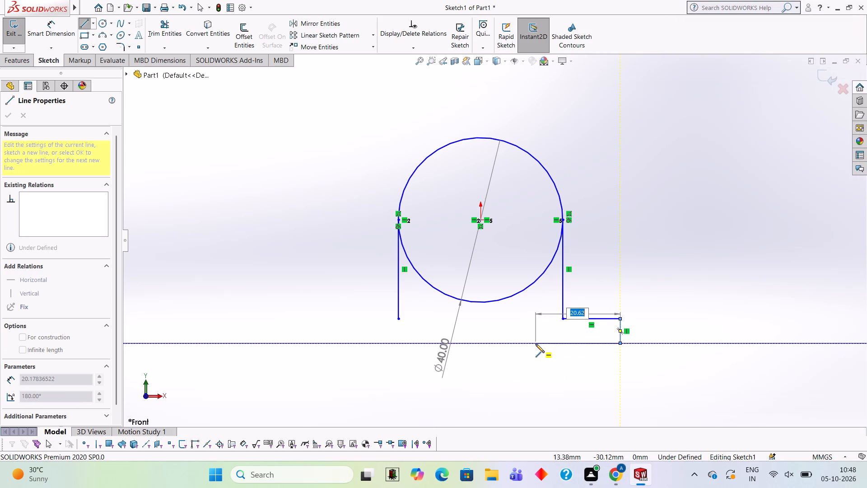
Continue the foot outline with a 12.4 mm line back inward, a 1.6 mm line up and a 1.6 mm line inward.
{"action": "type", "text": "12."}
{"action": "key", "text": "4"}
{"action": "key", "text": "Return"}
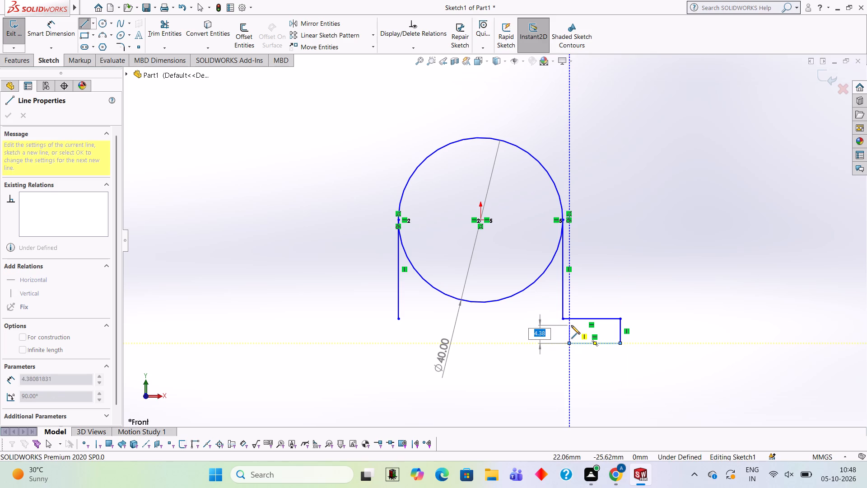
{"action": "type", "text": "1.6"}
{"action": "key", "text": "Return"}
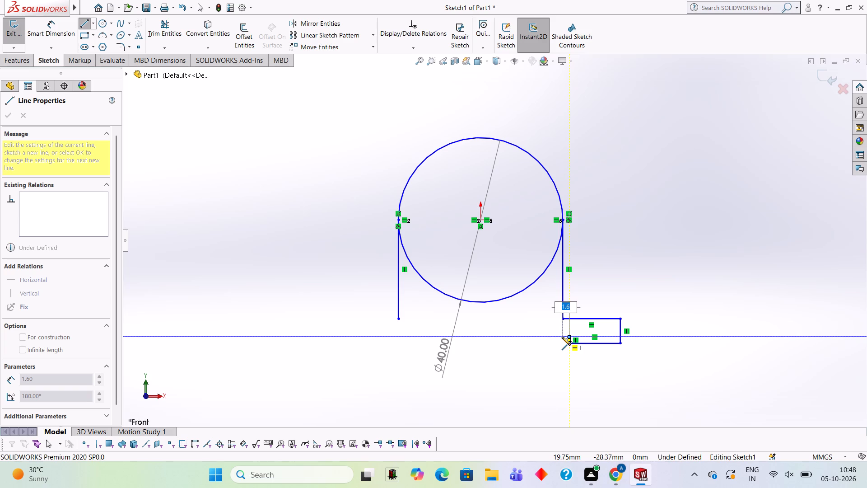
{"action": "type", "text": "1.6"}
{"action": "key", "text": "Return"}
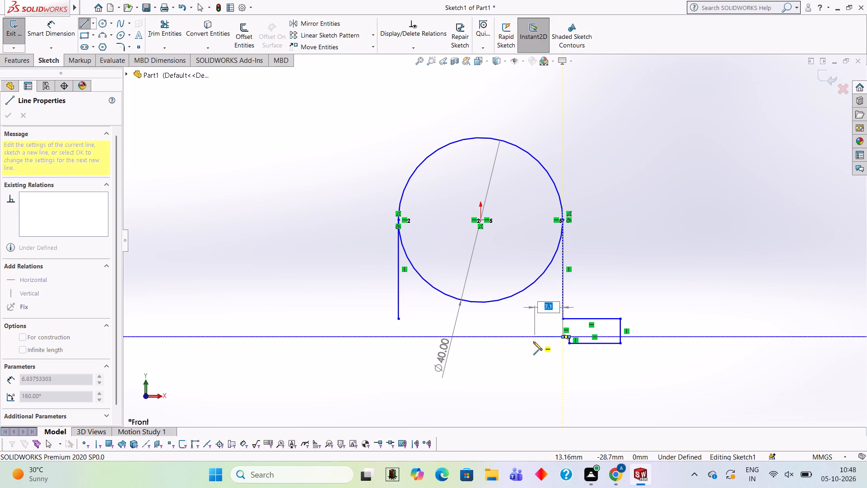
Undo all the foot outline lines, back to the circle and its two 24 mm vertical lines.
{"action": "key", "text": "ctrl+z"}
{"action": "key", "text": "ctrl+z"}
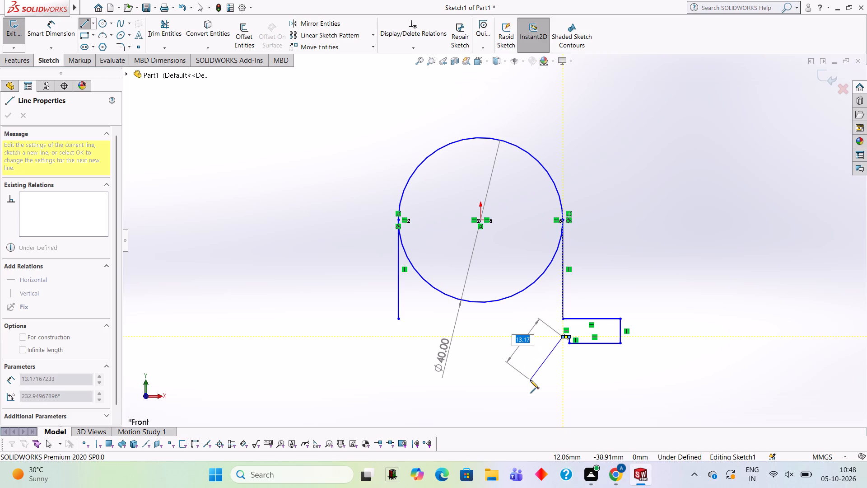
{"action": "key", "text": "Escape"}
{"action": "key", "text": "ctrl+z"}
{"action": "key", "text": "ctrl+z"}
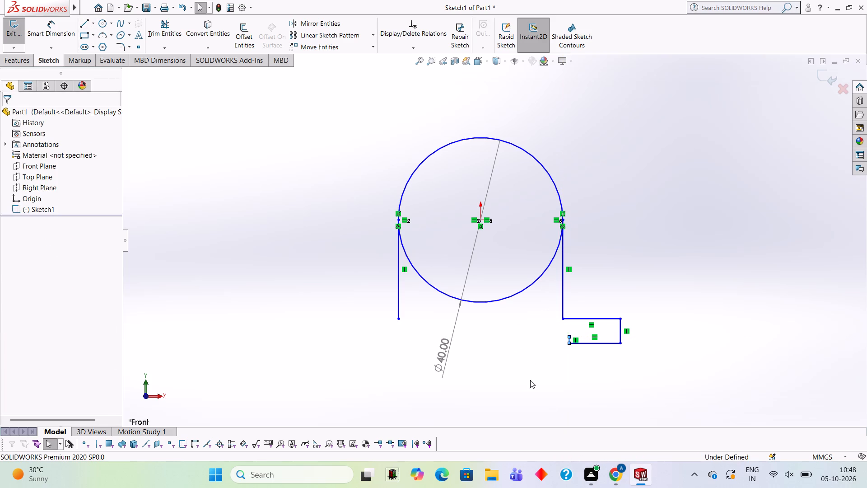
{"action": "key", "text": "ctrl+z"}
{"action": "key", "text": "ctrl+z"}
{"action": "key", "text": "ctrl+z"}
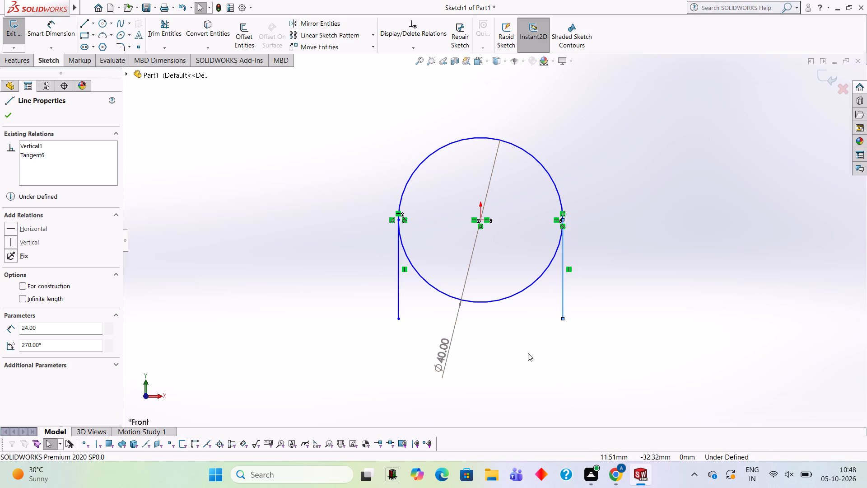
From the right vertical line's lower end, draw an 8 mm horizontal line outward and a 6 mm vertical line down.
{"action": "left_click", "coordinate": [89, 23]}
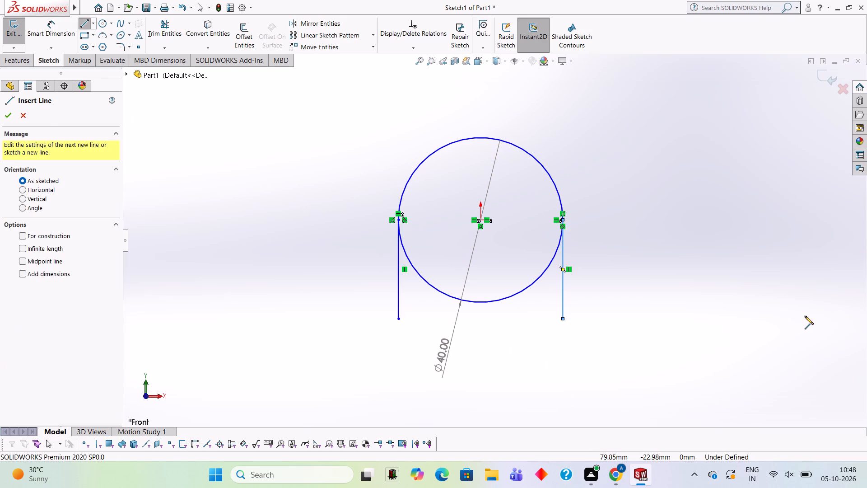
{"action": "left_click", "coordinate": [563, 320]}
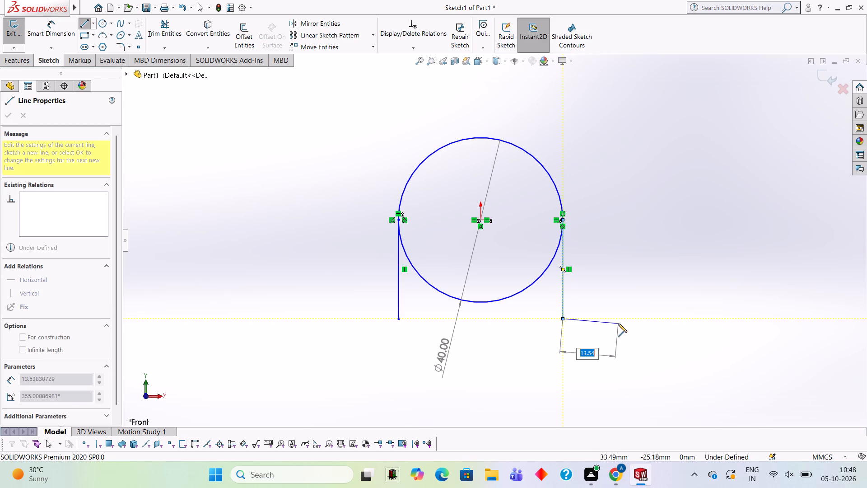
{"action": "key", "text": "8"}
{"action": "key", "text": "Return"}
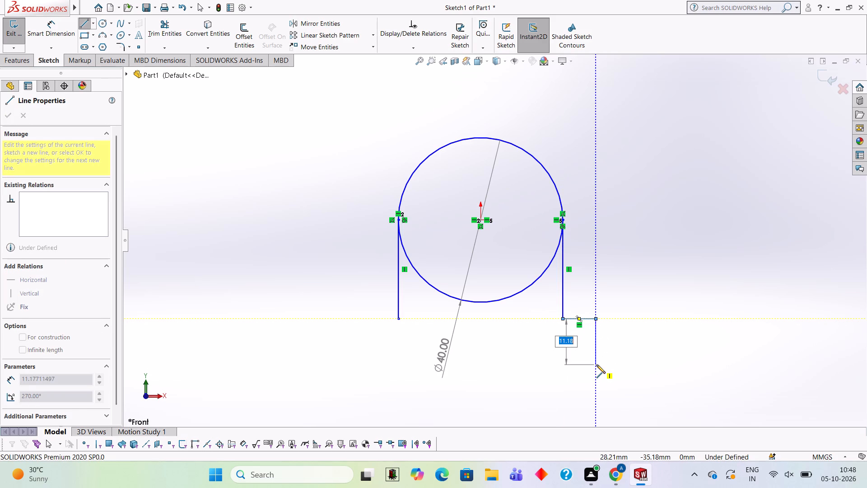
{"action": "key", "text": "6"}
{"action": "key", "text": "Return"}
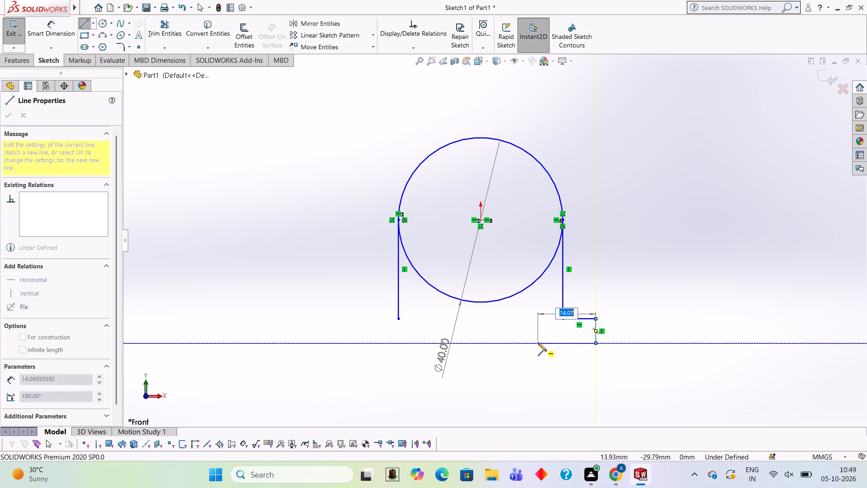
Calculate 14 − 1.6 in the Calculator for the length of the right foot's bottom edge.
{"action": "key", "text": "1"}
{"action": "type", "text": "2."}
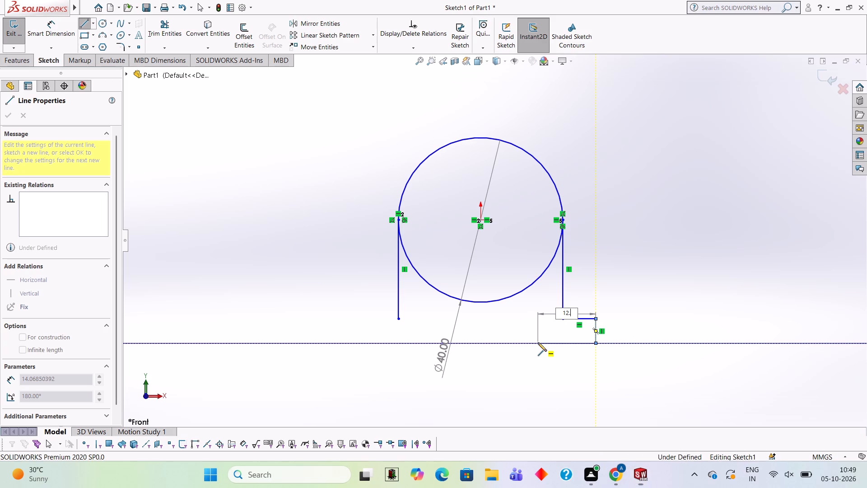
{"action": "type", "text": "14-13"}
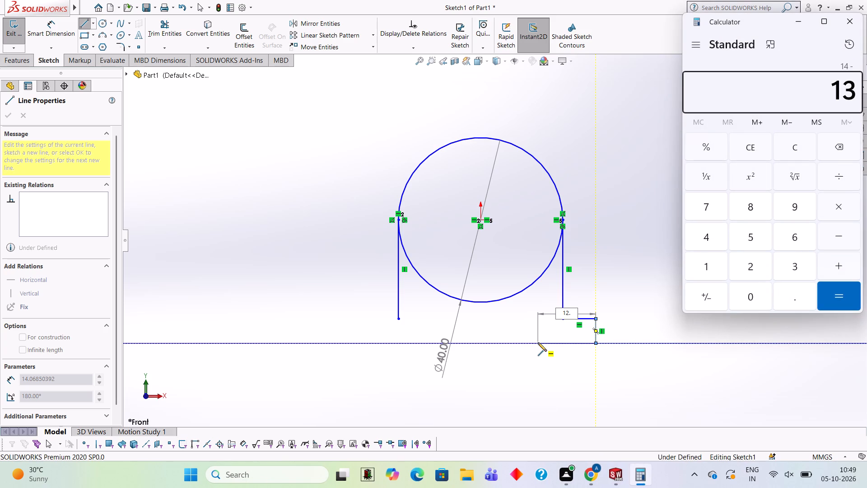
{"action": "key", "text": "BackSpace"}
{"action": "type", "text": ".6"}
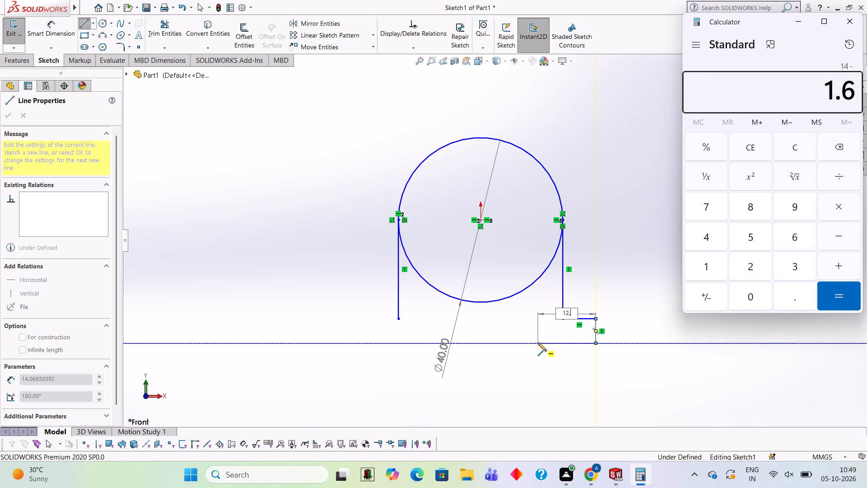
{"action": "key", "text": "Return"}
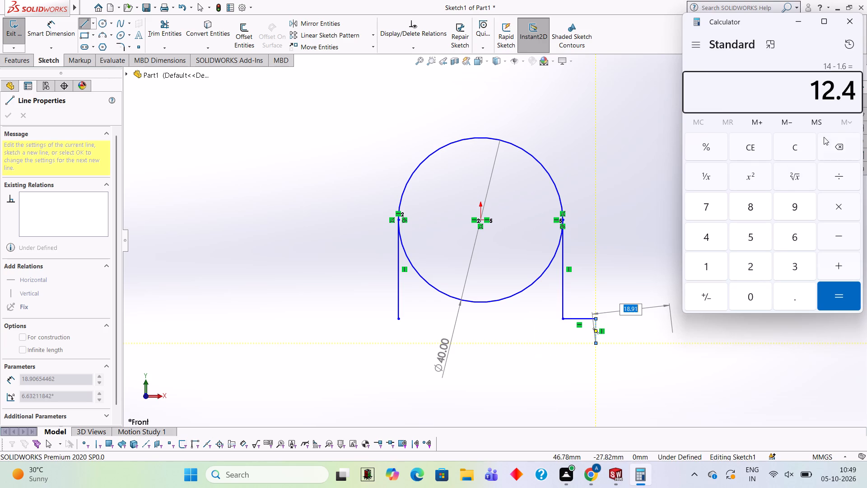
{"action": "left_click", "coordinate": [850, 20]}
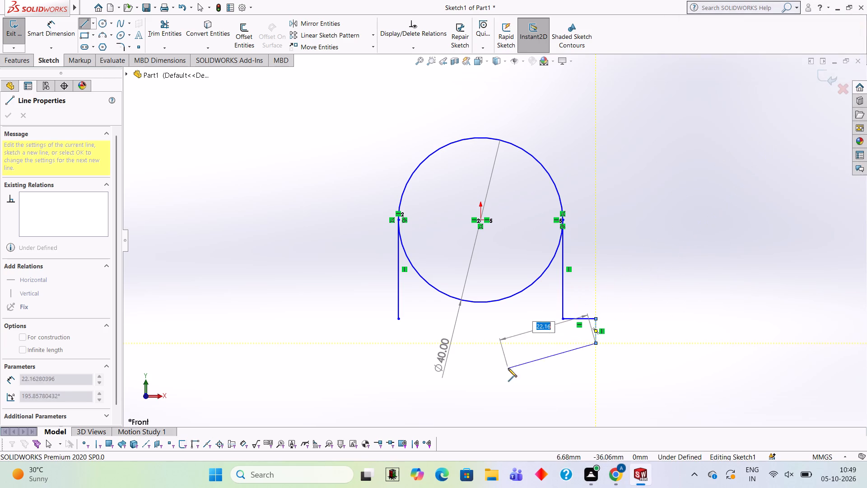
Continue the right foot with lines 12.4 mm inward, 1.6 mm up and 1.6 mm inward, ending with a vertical line up to the circle.
{"action": "type", "text": "12.4"}
{"action": "key", "text": "Return"}
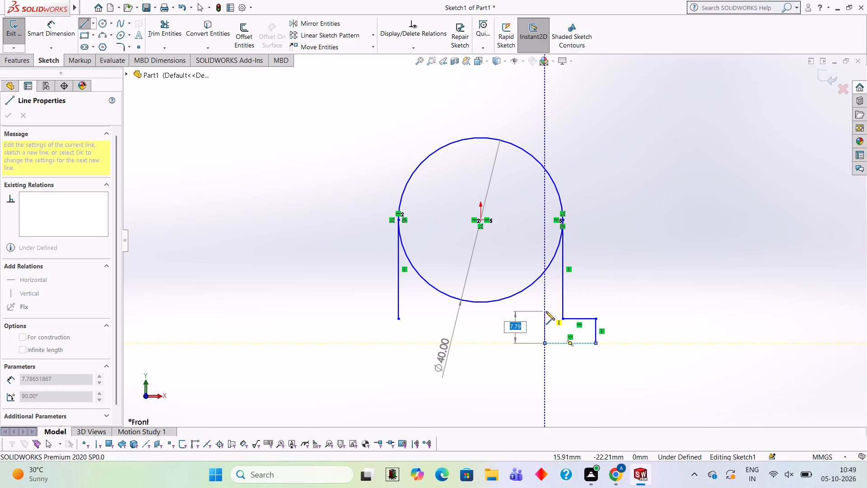
{"action": "type", "text": "1.6"}
{"action": "key", "text": "Return"}
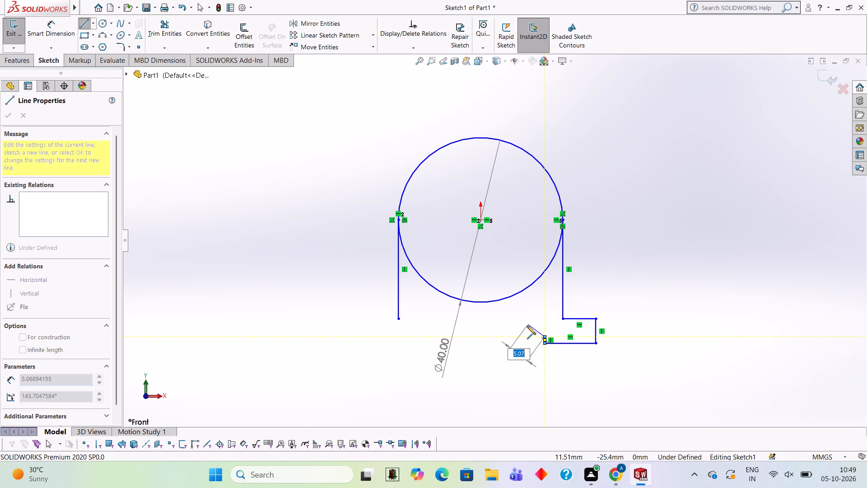
{"action": "type", "text": "1.6"}
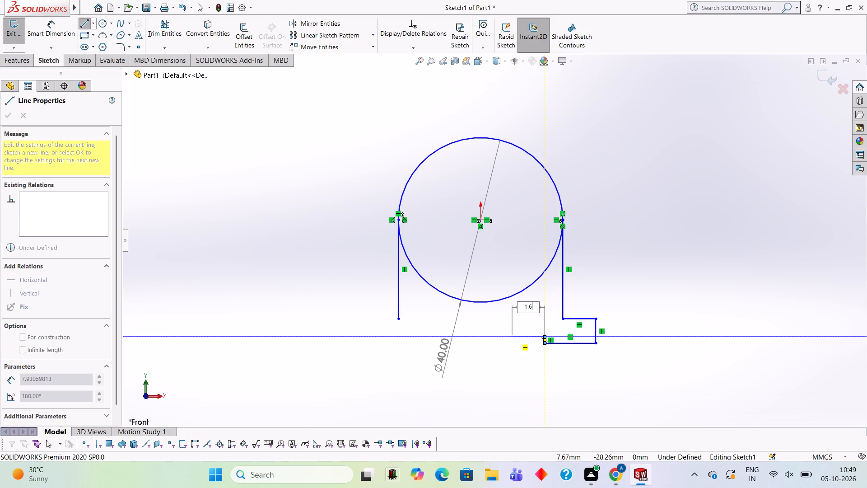
{"action": "key", "text": "Return"}
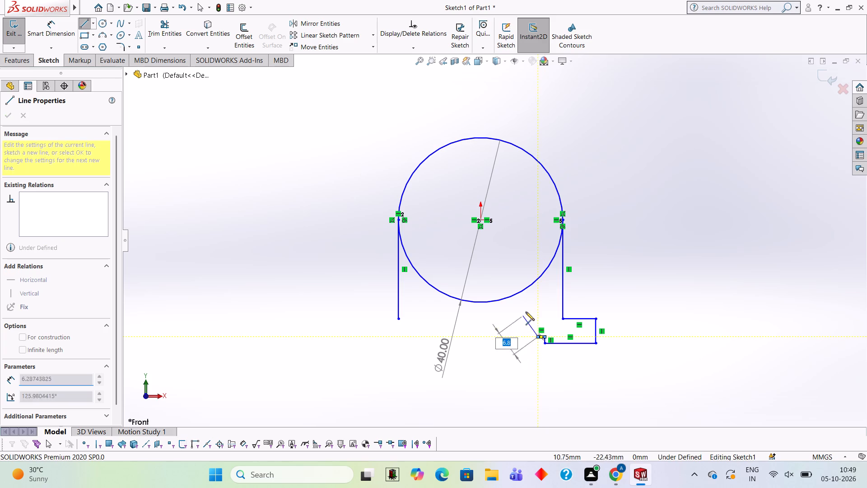
{"action": "left_click", "coordinate": [539, 277]}
{"action": "key", "text": "Escape"}
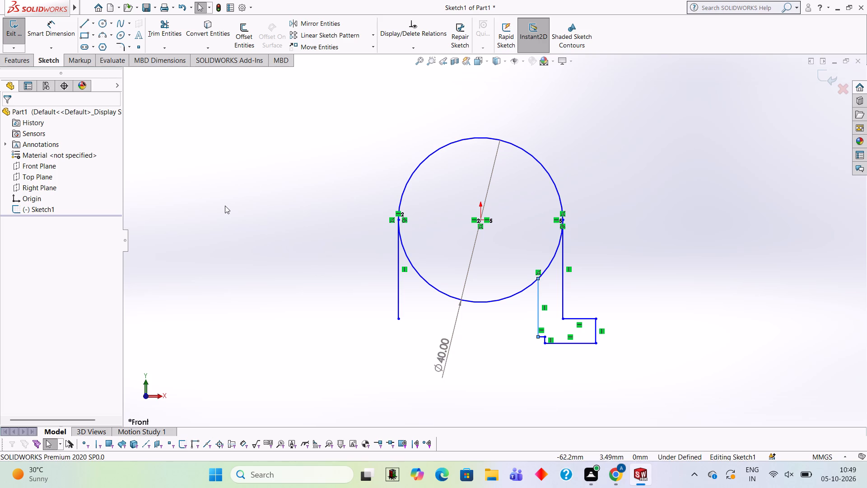
From the left vertical line's lower end, draw an 8 mm horizontal line outward and a 6 mm vertical line down.
{"action": "left_click", "coordinate": [79, 27]}
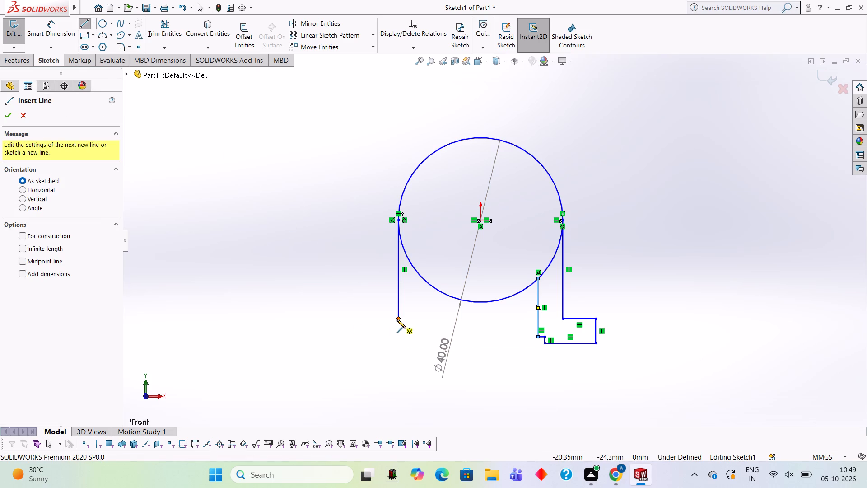
{"action": "left_click", "coordinate": [397, 319]}
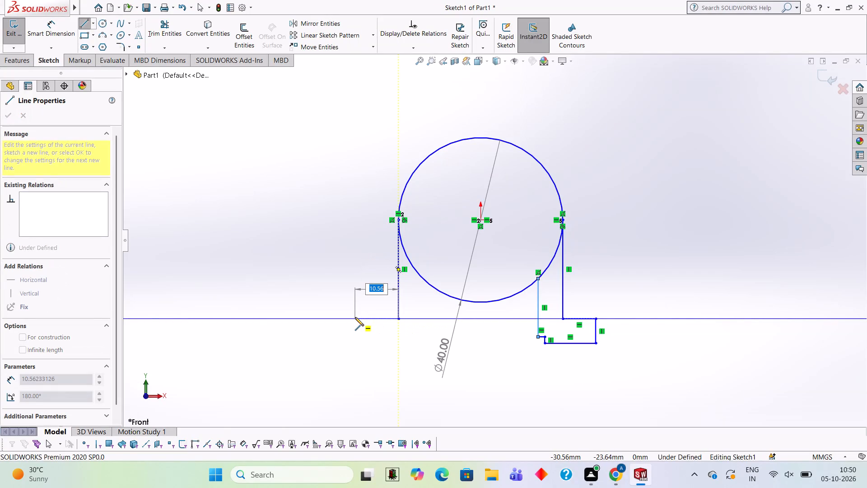
{"action": "key", "text": "8"}
{"action": "key", "text": "Return"}
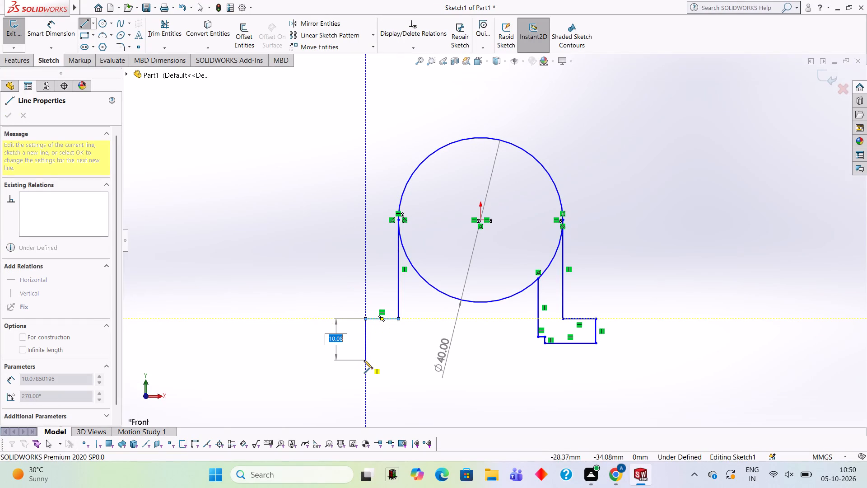
{"action": "key", "text": "6"}
{"action": "key", "text": "Return"}
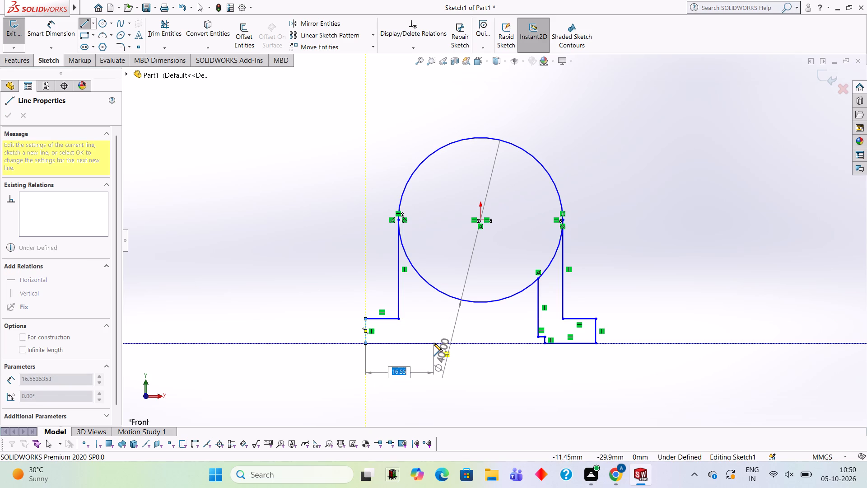
Continue the left foot with lines 12.4 mm inward, 1.6 mm up and 1.6 mm inward, ending with a vertical line just past the circle.
{"action": "key", "text": "1"}
{"action": "type", "text": "2.4"}
{"action": "key", "text": "Return"}
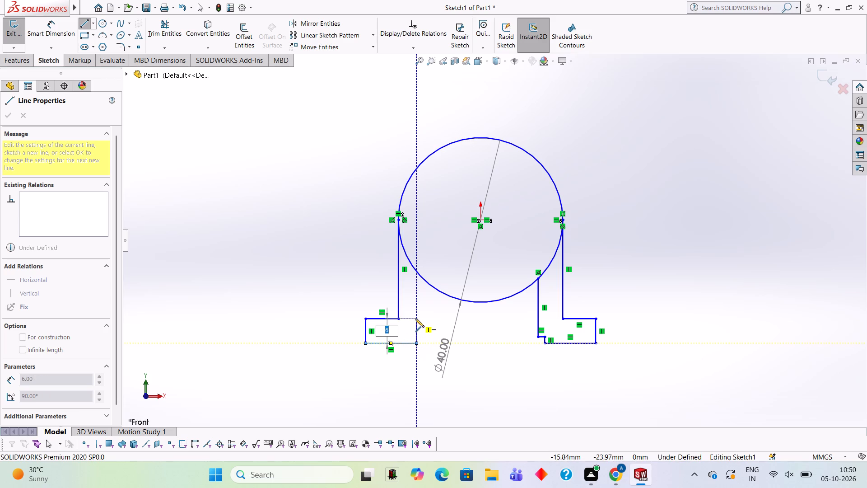
{"action": "type", "text": "1.6"}
{"action": "key", "text": "Return"}
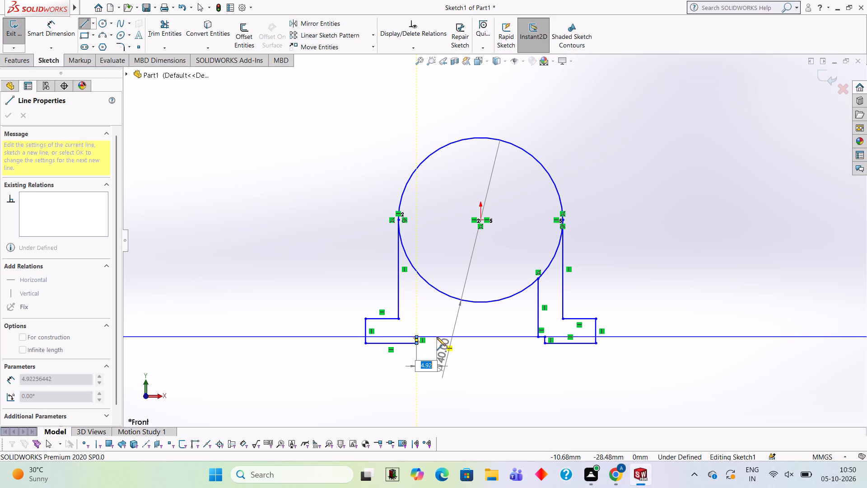
{"action": "type", "text": "1."}
{"action": "key", "text": "6"}
{"action": "key", "text": "Return"}
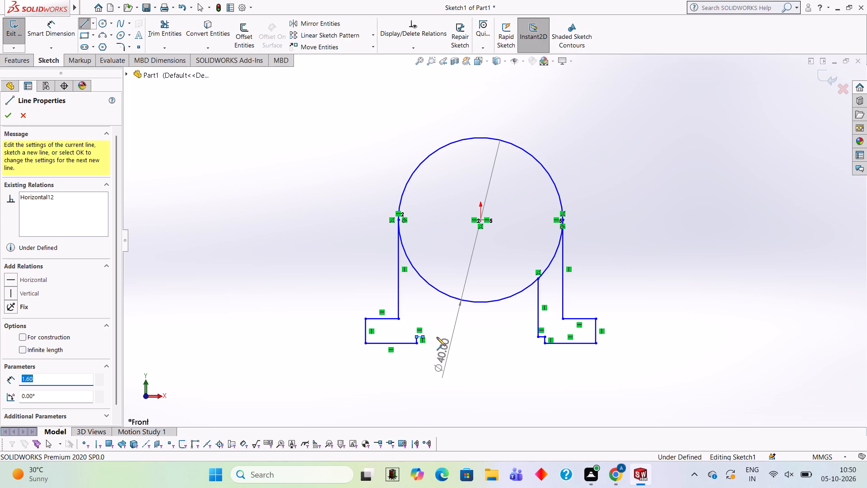
{"action": "left_click", "coordinate": [424, 272]}
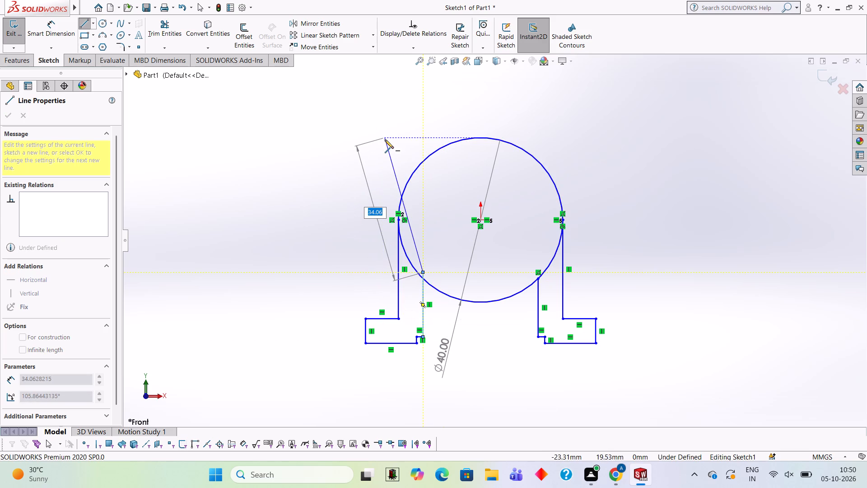
{"action": "key", "text": "Escape"}
Trim the left inner line's overshoot inside the circle and the two circle arcs between each leg's inner and outer lines.
{"action": "left_click", "coordinate": [177, 30]}
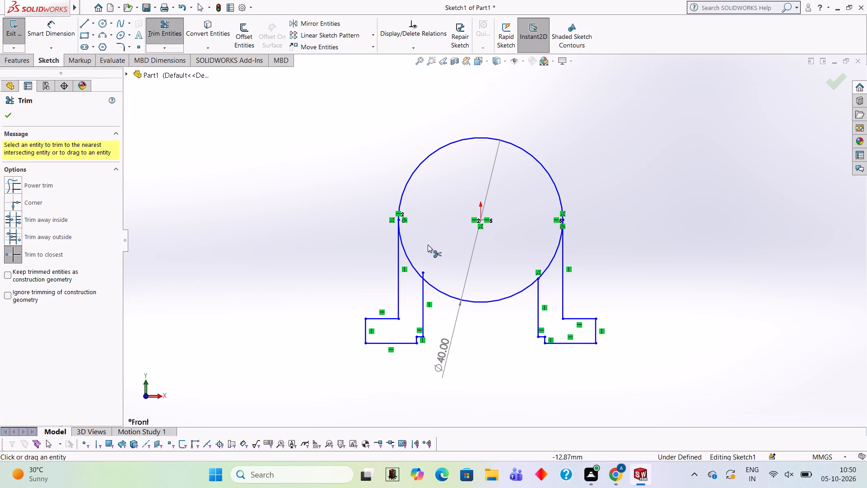
{"action": "left_click", "coordinate": [424, 271]}
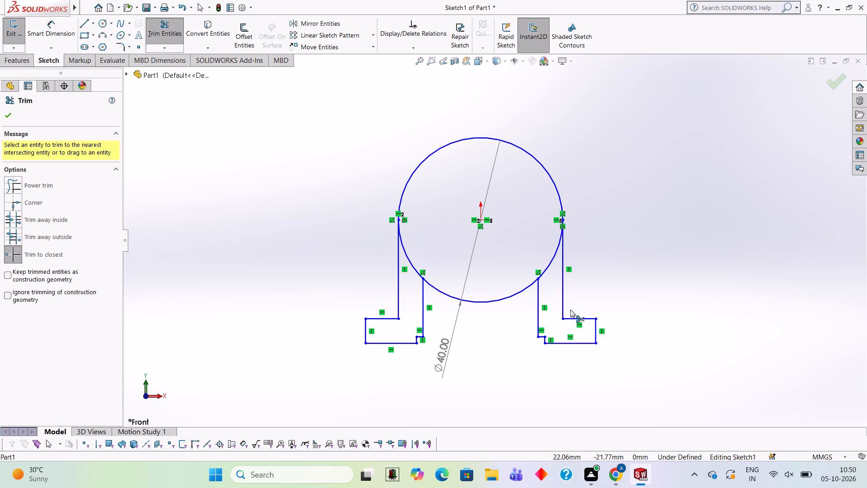
{"action": "left_click", "coordinate": [406, 256]}
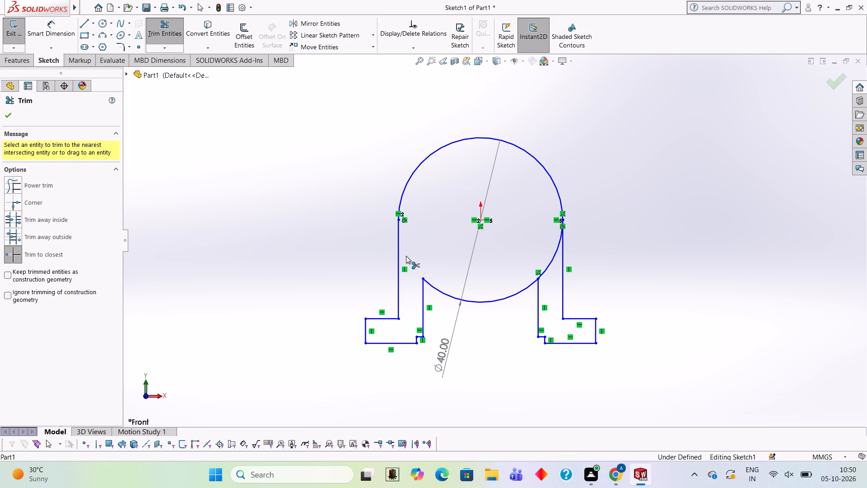
{"action": "left_click", "coordinate": [548, 265]}
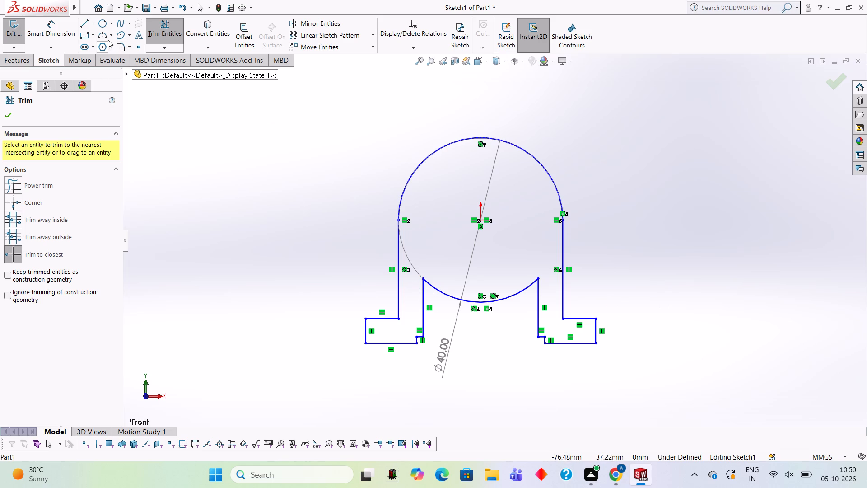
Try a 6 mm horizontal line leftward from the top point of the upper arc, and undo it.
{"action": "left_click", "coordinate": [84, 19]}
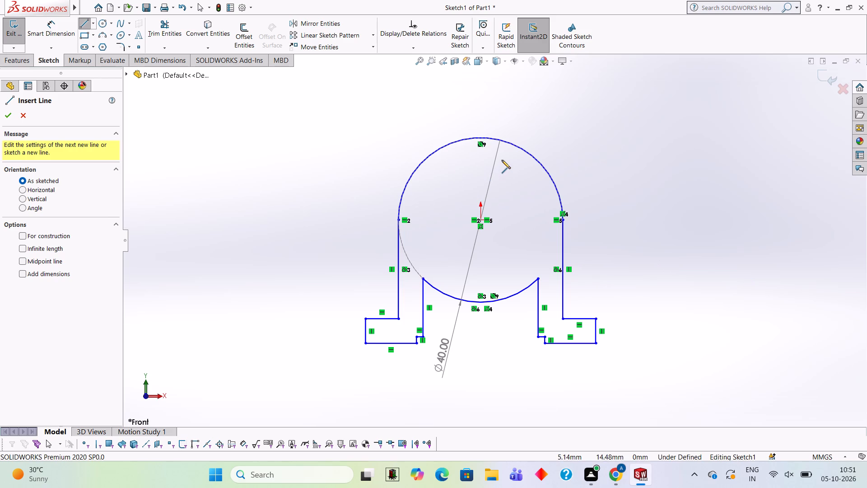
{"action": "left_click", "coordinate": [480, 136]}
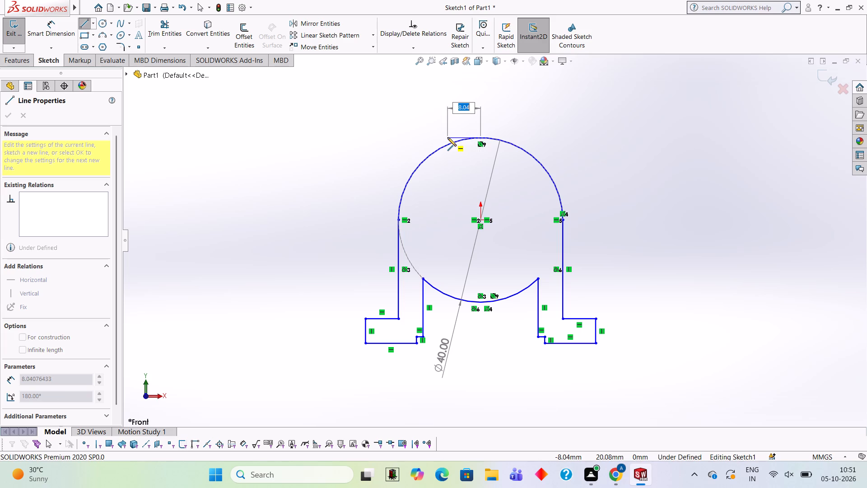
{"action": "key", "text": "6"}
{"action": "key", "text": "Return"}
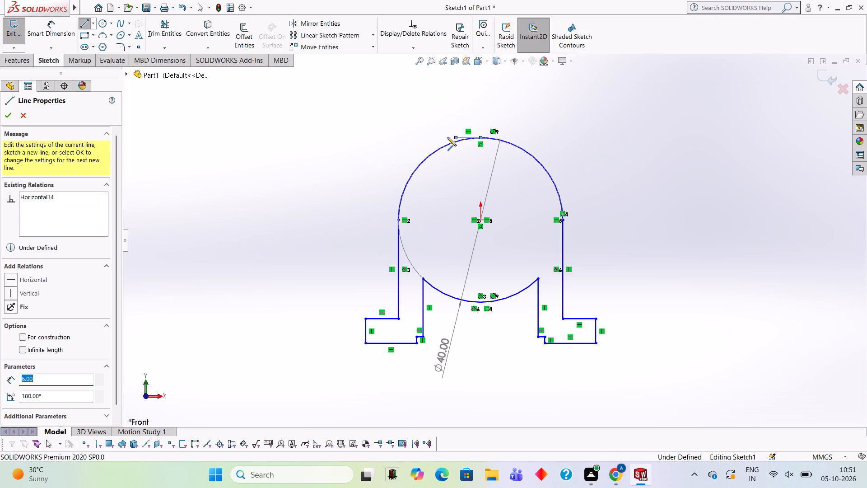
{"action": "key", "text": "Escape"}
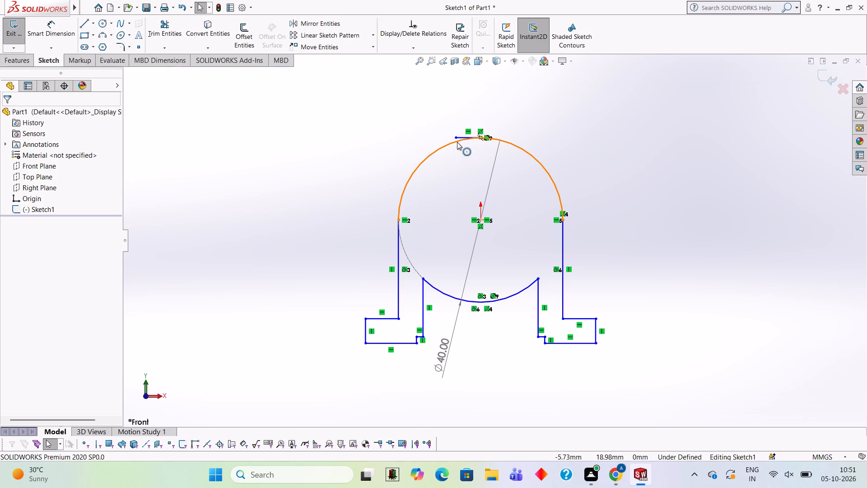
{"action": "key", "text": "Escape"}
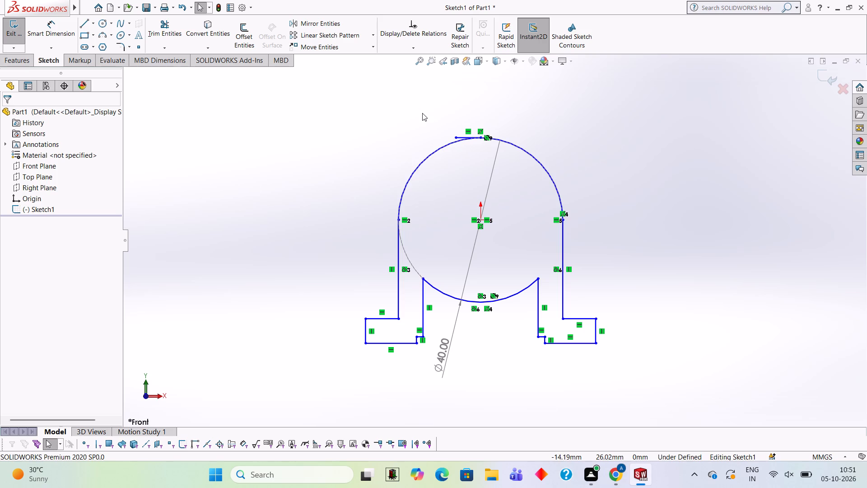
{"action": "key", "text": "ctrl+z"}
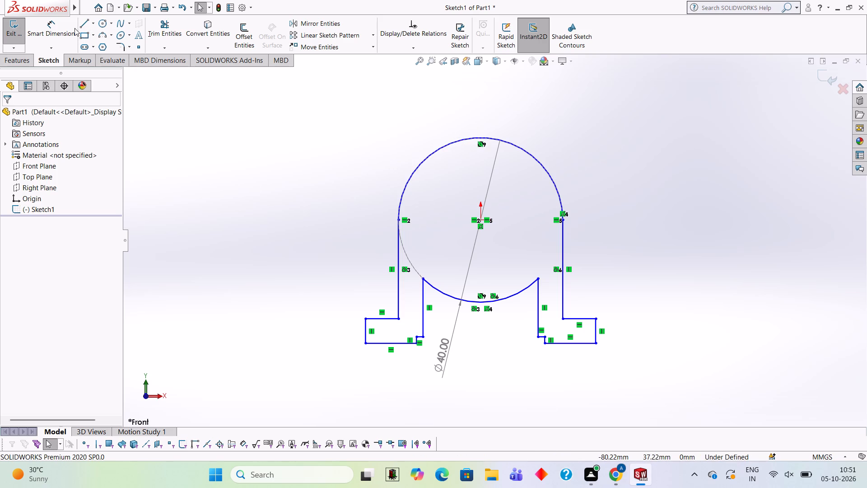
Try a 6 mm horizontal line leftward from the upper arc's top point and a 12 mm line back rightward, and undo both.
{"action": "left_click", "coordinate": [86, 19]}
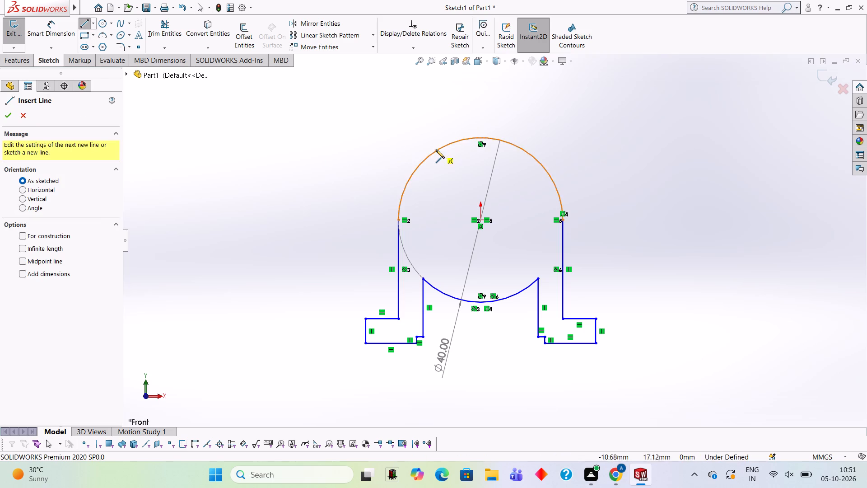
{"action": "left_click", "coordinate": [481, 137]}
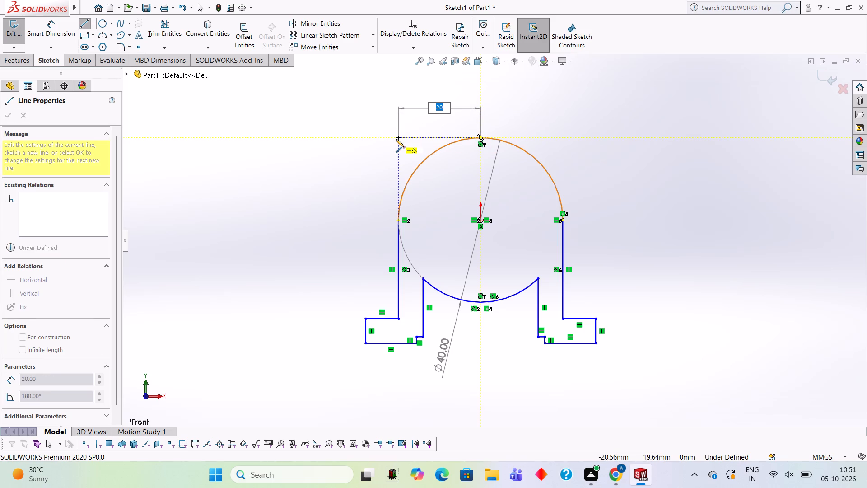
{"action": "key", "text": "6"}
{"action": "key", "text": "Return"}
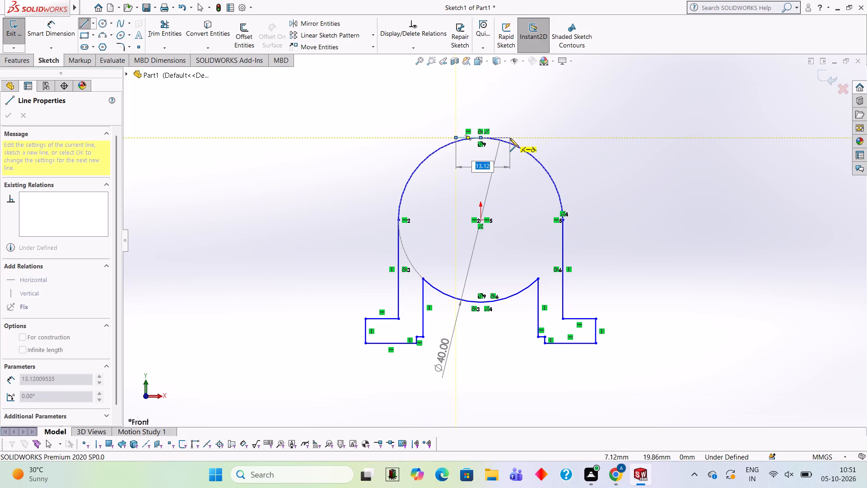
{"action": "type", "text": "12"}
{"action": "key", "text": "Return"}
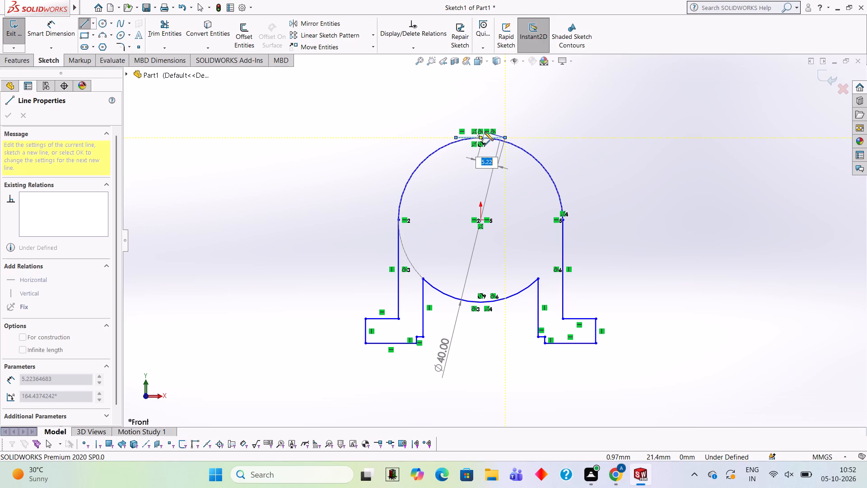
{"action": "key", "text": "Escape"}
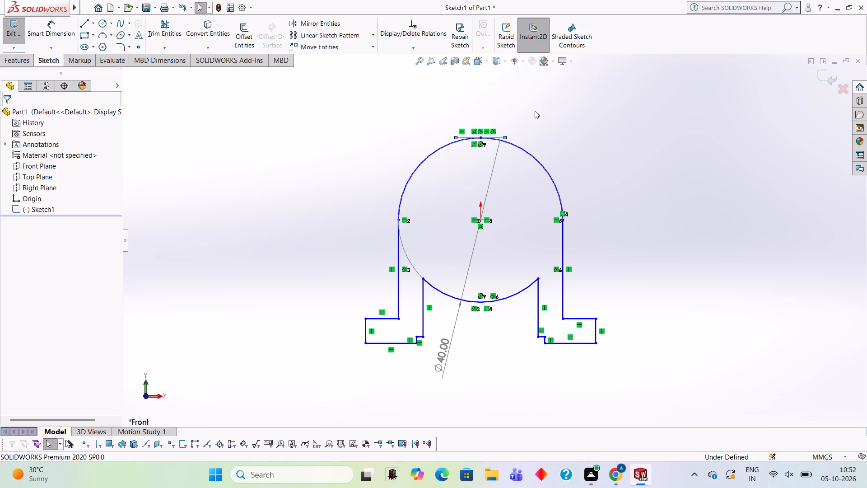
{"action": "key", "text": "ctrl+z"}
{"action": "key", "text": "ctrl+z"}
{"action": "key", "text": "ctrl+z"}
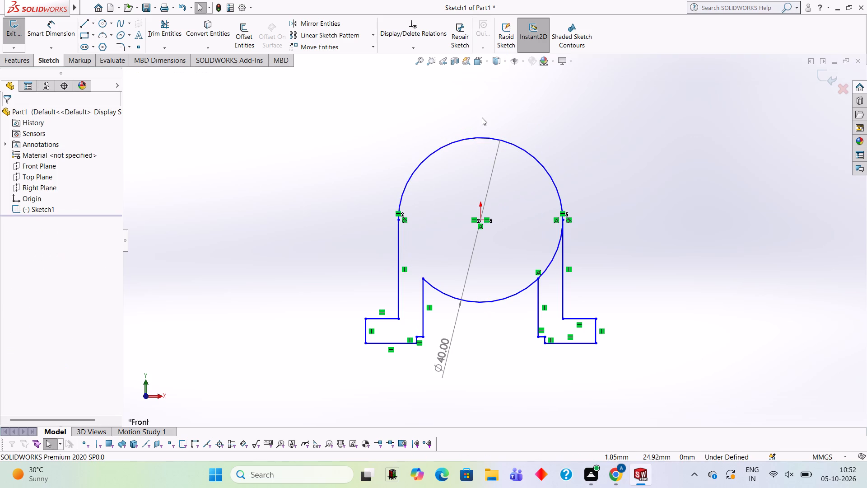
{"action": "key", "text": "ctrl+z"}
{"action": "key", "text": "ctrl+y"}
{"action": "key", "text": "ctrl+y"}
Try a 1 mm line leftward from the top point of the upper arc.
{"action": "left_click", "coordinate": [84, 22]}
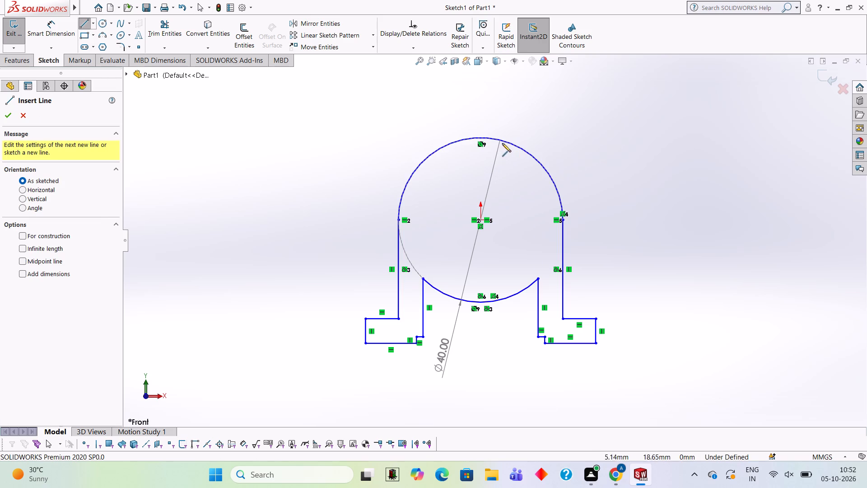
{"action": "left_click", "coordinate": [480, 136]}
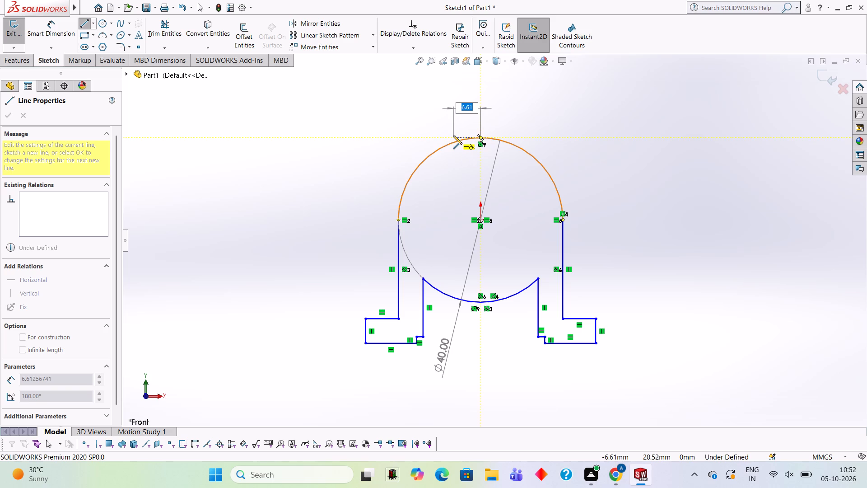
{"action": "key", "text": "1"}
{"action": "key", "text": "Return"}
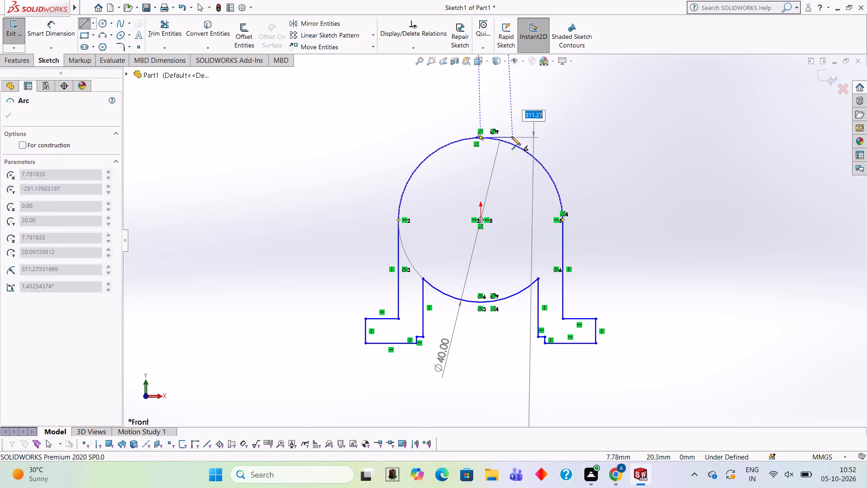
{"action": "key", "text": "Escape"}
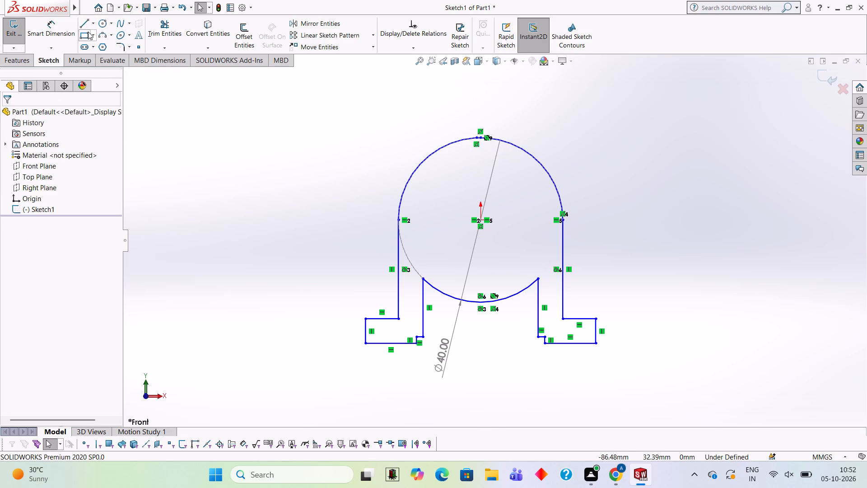
Draw a 1 mm horizontal line rightward from the top point of the upper arc.
{"action": "left_click", "coordinate": [83, 20]}
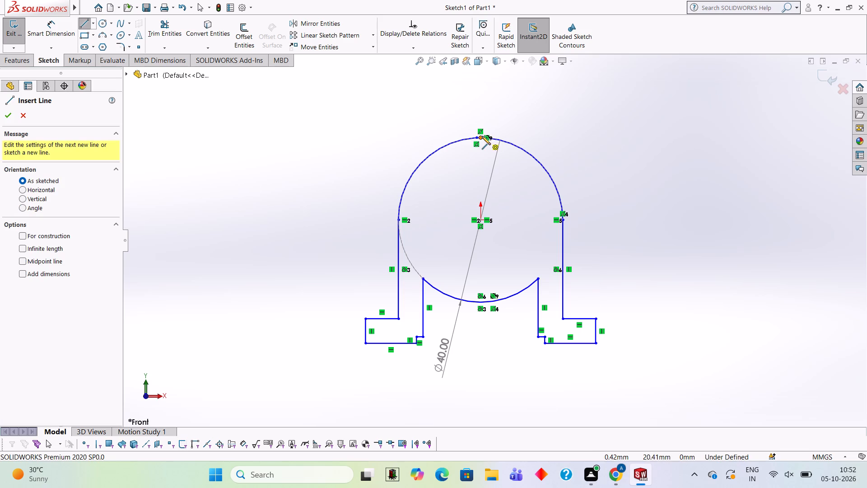
{"action": "left_click", "coordinate": [482, 136]}
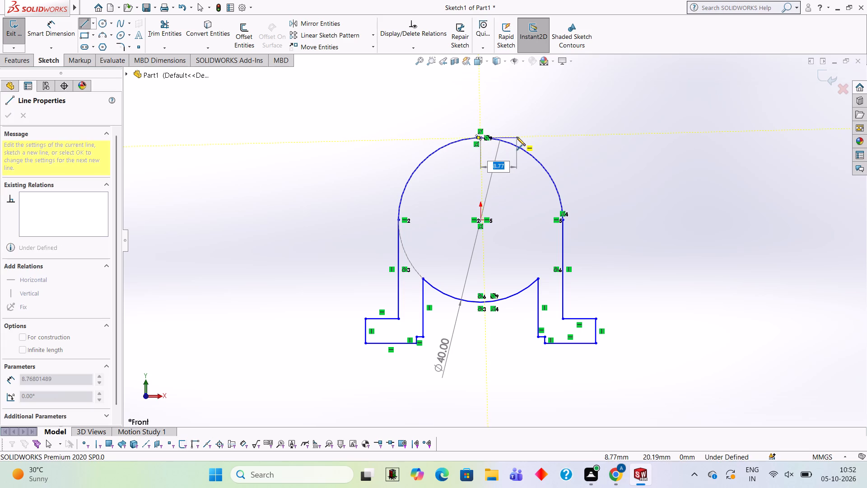
{"action": "key", "text": "1"}
{"action": "key", "text": "Return"}
{"action": "scroll", "coordinate": [500, 154], "scroll_direction": "down", "scroll_amount": 4}
{"action": "scroll", "coordinate": [417, 145], "scroll_direction": "down", "scroll_amount": 8}
{"action": "scroll", "coordinate": [484, 169], "scroll_direction": "down", "scroll_amount": 2}
{"action": "scroll", "coordinate": [419, 192], "scroll_direction": "down", "scroll_amount": 7}
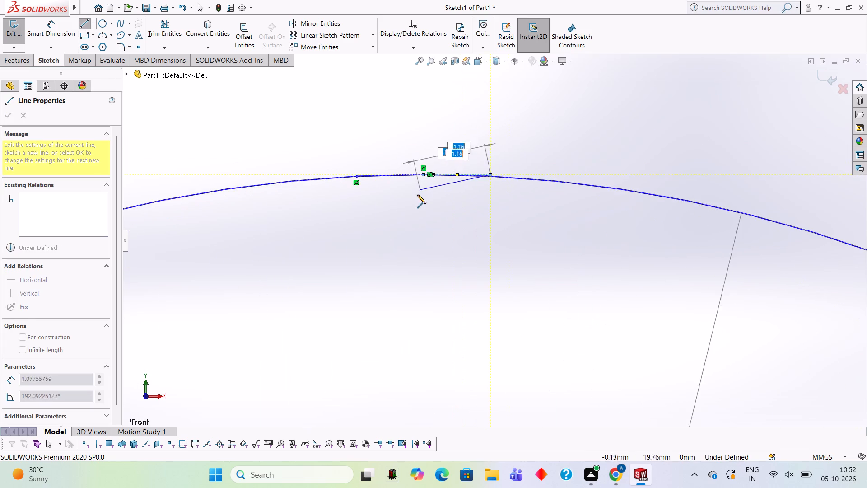
{"action": "scroll", "coordinate": [417, 195], "scroll_direction": "down", "scroll_amount": 2}
{"action": "key", "text": "Escape"}
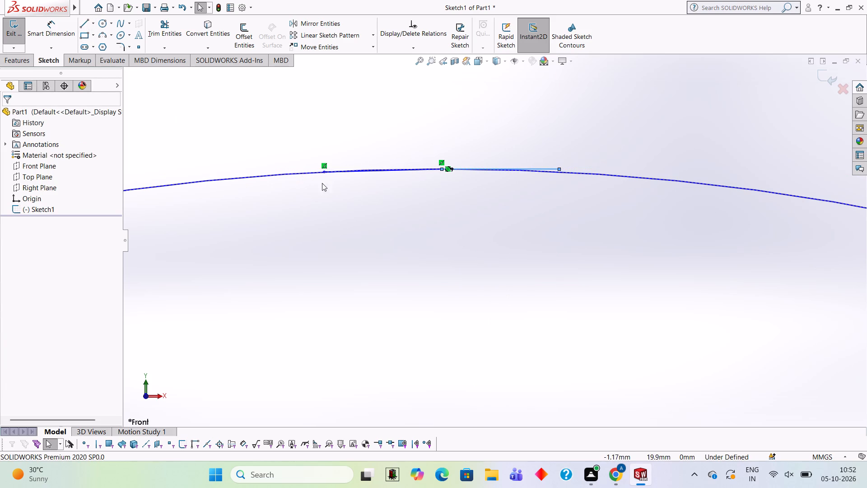
Trim away the sloped line left of the arc's top point and replace it with a 1 mm horizontal line leftward.
{"action": "left_click", "coordinate": [158, 27]}
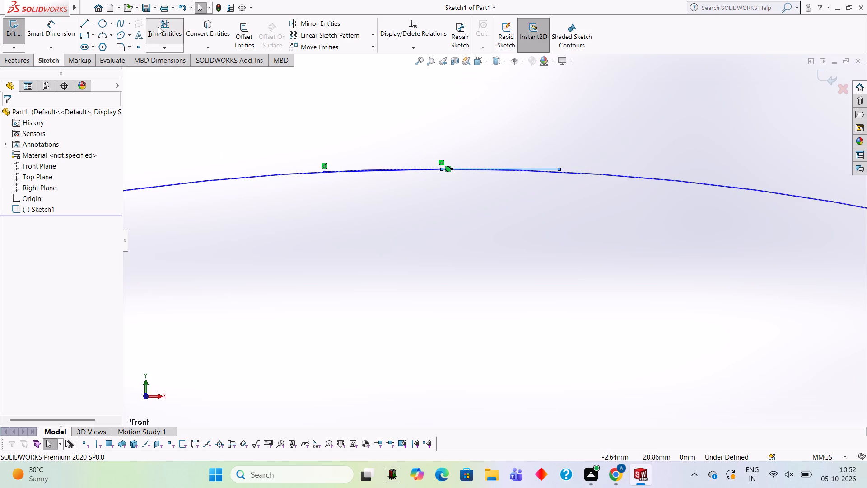
{"action": "left_click", "coordinate": [323, 171]}
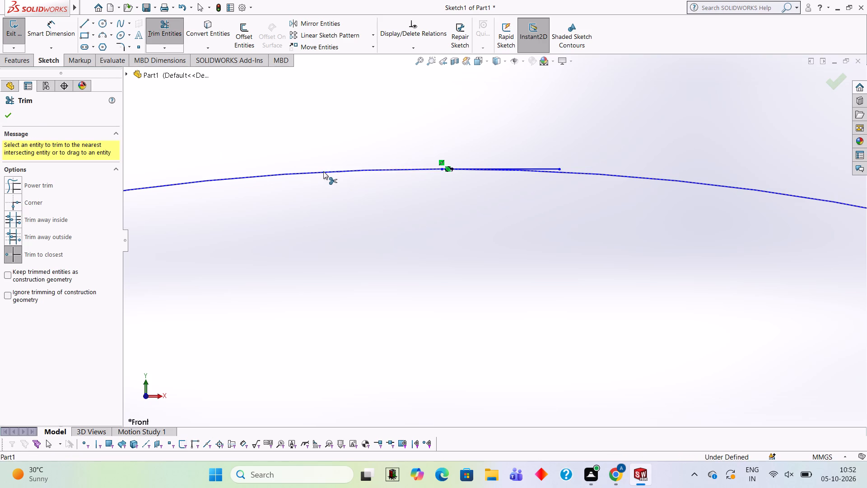
{"action": "left_click", "coordinate": [87, 25]}
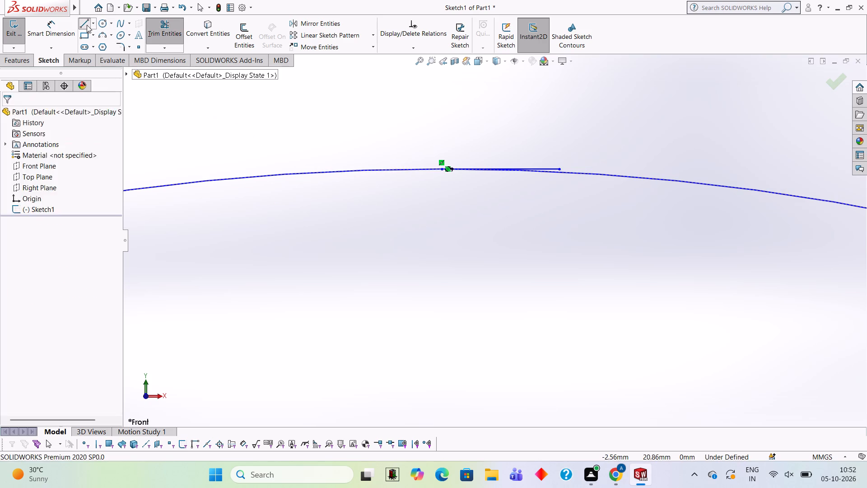
{"action": "left_click", "coordinate": [442, 169]}
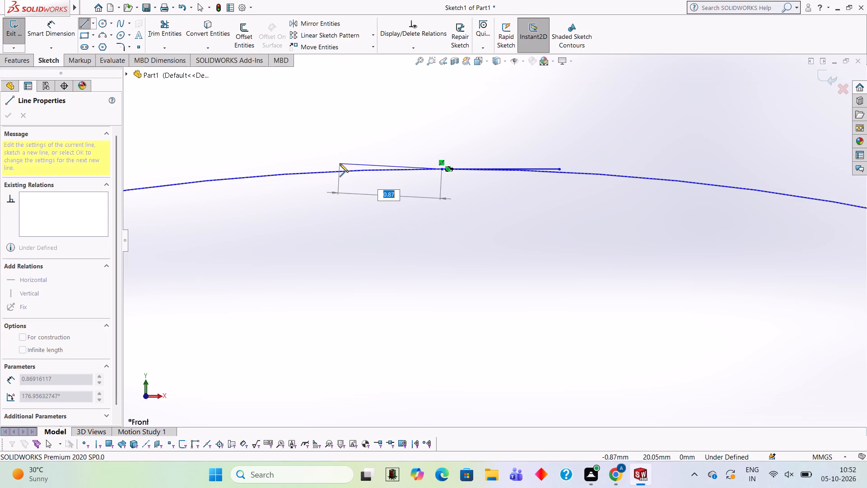
{"action": "key", "text": "1"}
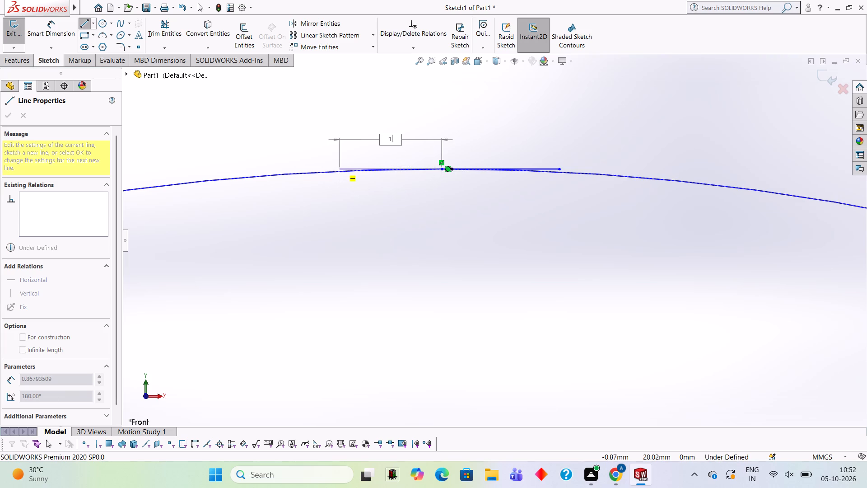
{"action": "key", "text": "Return"}
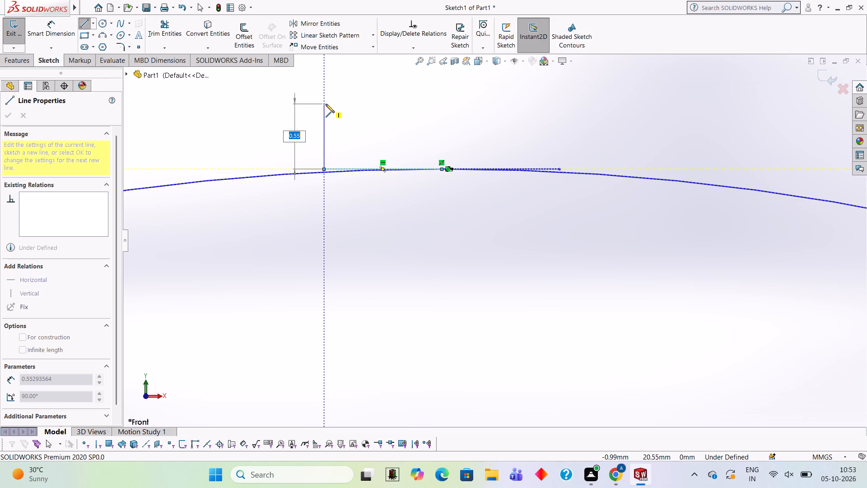
{"action": "key", "text": "Escape"}
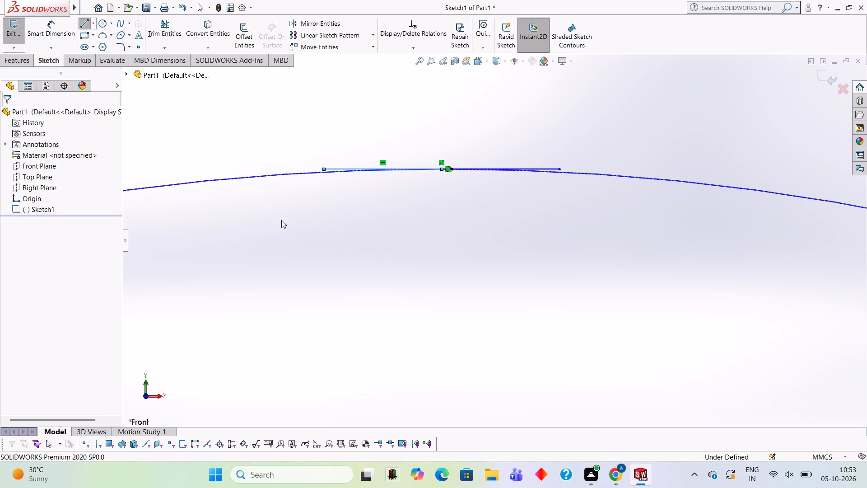
From the left line's outer end, draw a short vertical line down, a 2 mm horizontal line rightward, and a vertical about 0.4 mm up.
{"action": "left_click", "coordinate": [84, 24]}
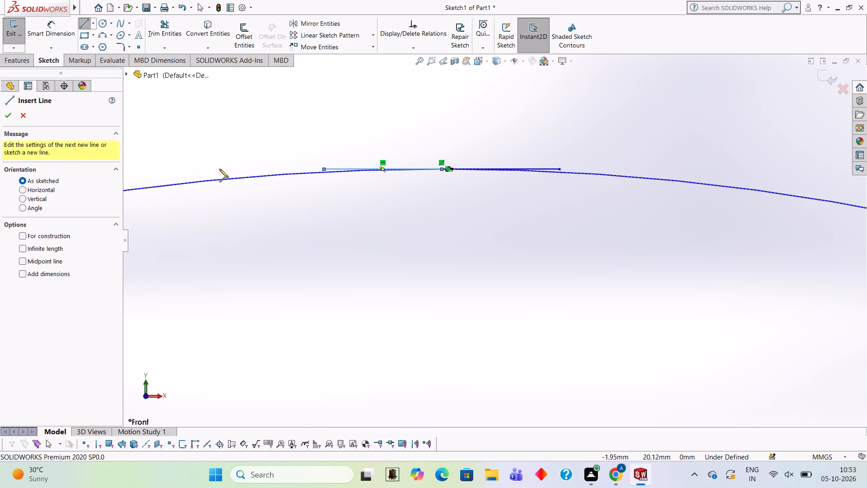
{"action": "left_click", "coordinate": [323, 169]}
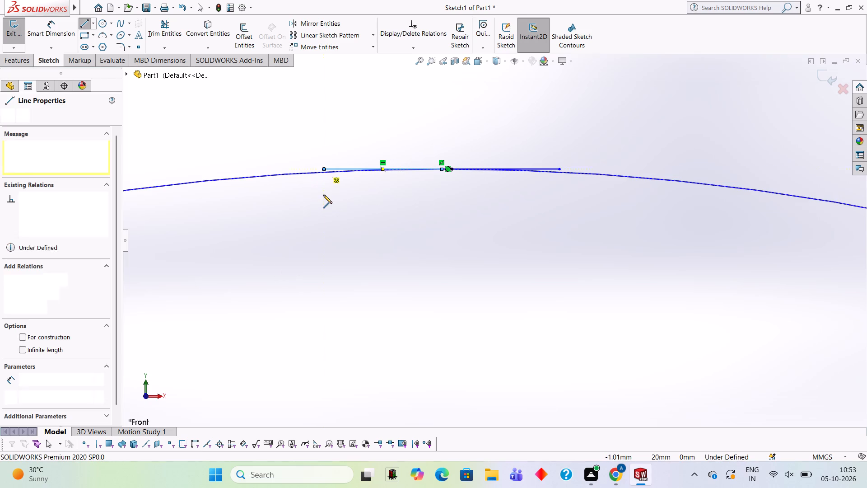
{"action": "left_click", "coordinate": [323, 197]}
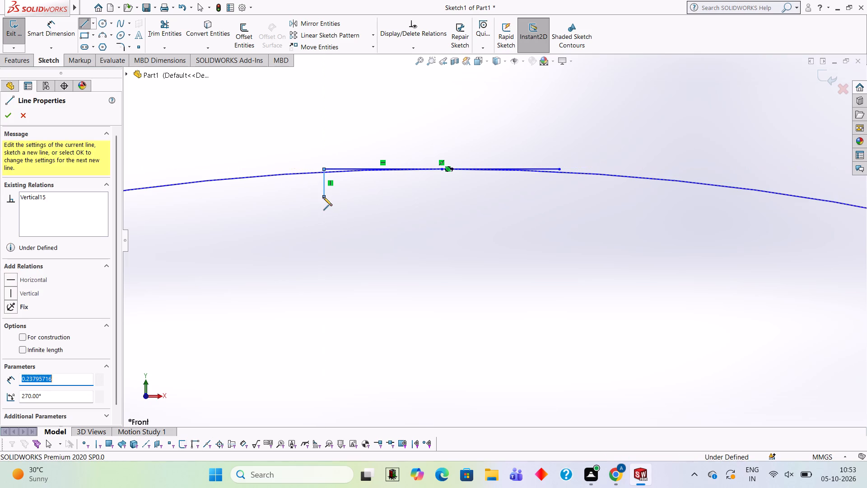
{"action": "left_click", "coordinate": [559, 195]}
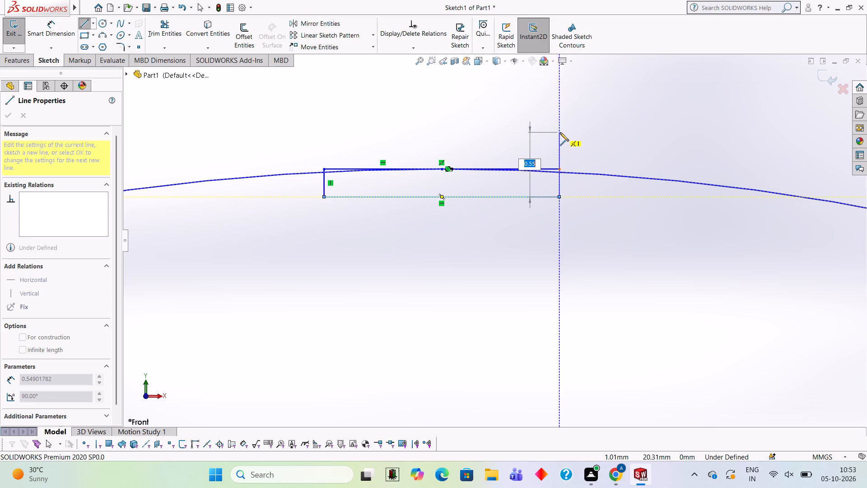
{"action": "left_click", "coordinate": [559, 150]}
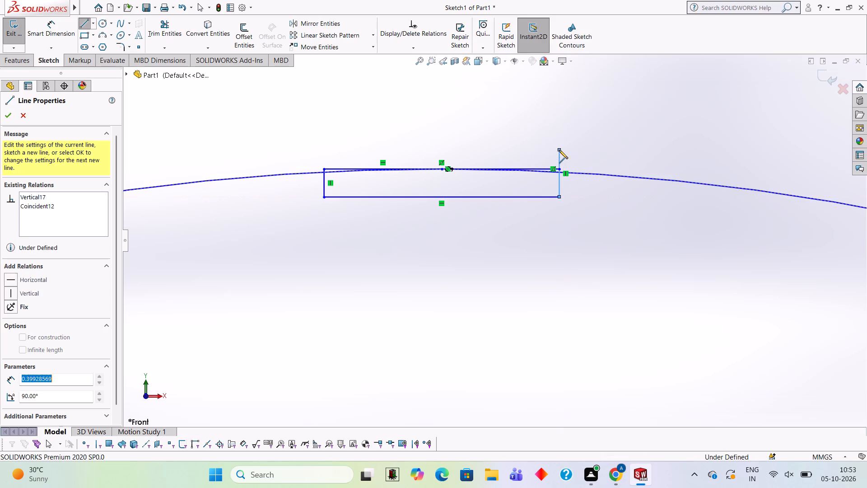
{"action": "key", "text": "Escape"}
Trim away both 1 mm top lines, the small rectangle's parts below the arc, the right vertical's upper overshoot, and the arc between the verticals.
{"action": "left_click", "coordinate": [160, 29]}
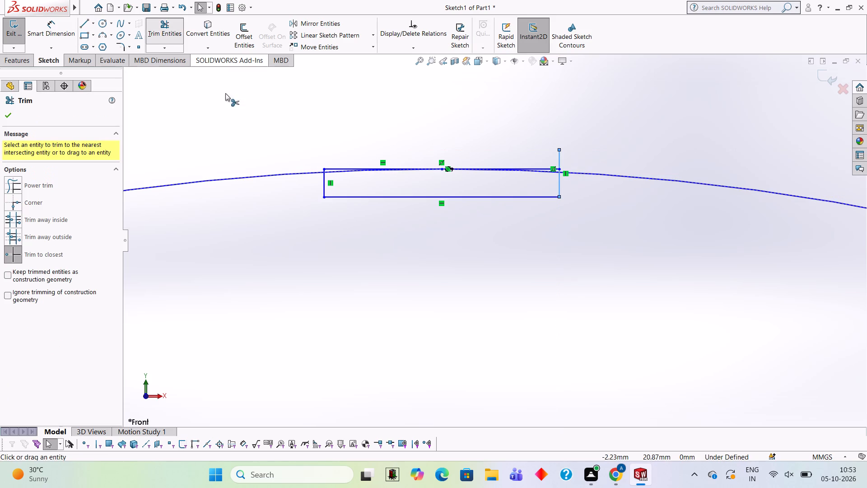
{"action": "scroll", "coordinate": [485, 204], "scroll_direction": "down", "scroll_amount": 2}
{"action": "left_click", "coordinate": [294, 156]}
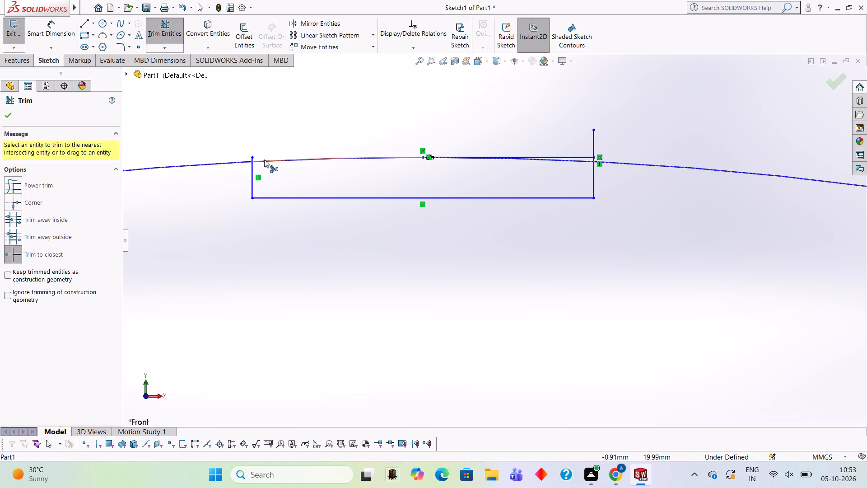
{"action": "left_click", "coordinate": [251, 183]}
{"action": "left_click", "coordinate": [286, 201]}
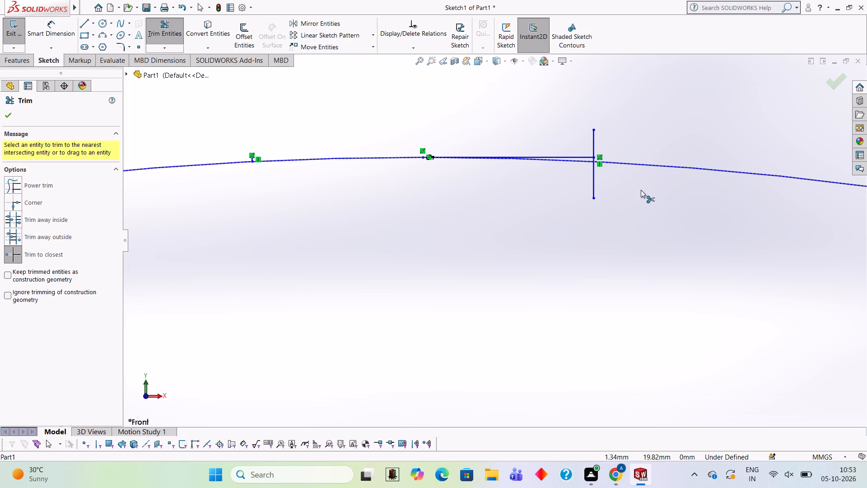
{"action": "left_click", "coordinate": [591, 187]}
{"action": "left_click", "coordinate": [594, 187]}
{"action": "left_click", "coordinate": [594, 140]}
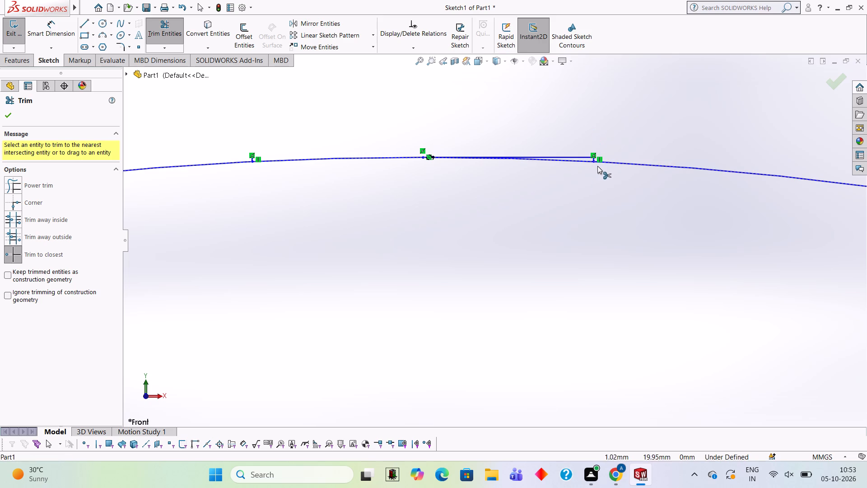
{"action": "scroll", "coordinate": [576, 161], "scroll_direction": "down", "scroll_amount": 2}
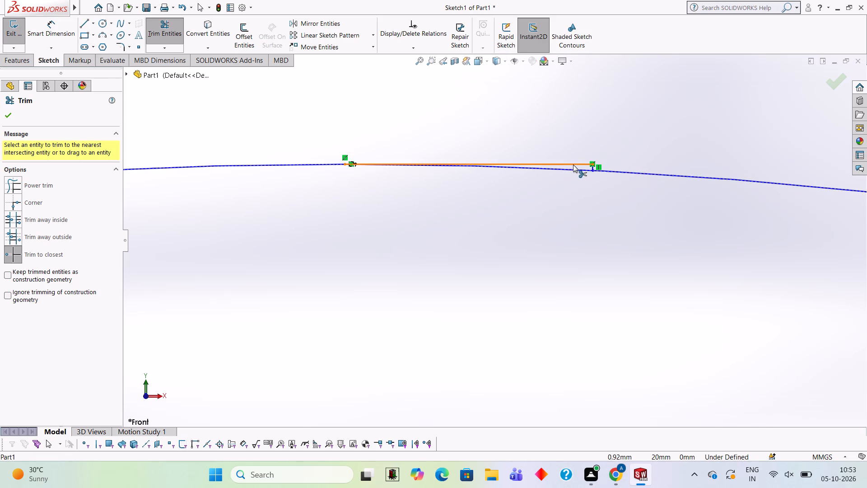
{"action": "left_click", "coordinate": [573, 164]}
{"action": "left_click", "coordinate": [564, 169]}
{"action": "scroll", "coordinate": [382, 184], "scroll_direction": "up", "scroll_amount": 4}
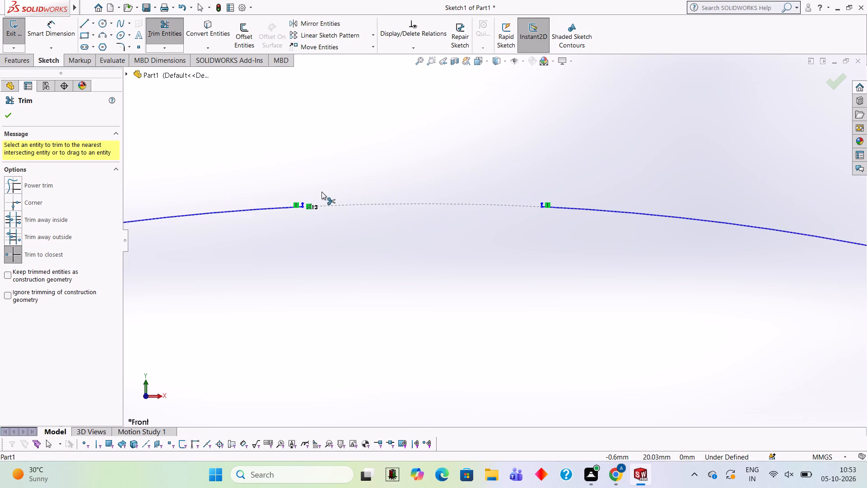
Trim away the two short vertical stubs at the left and right ends of the arc's top gap.
{"action": "scroll", "coordinate": [312, 208], "scroll_direction": "down", "scroll_amount": 4}
{"action": "scroll", "coordinate": [373, 223], "scroll_direction": "up", "scroll_amount": 3}
{"action": "scroll", "coordinate": [681, 214], "scroll_direction": "up", "scroll_amount": 1}
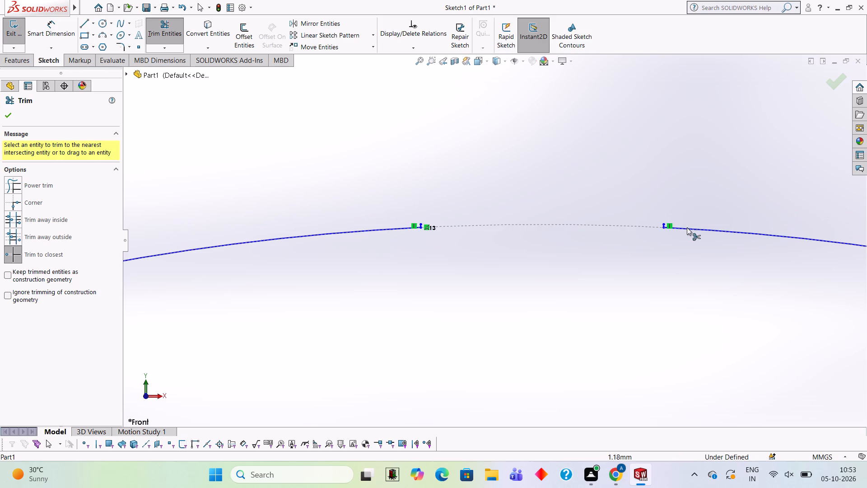
{"action": "scroll", "coordinate": [693, 249], "scroll_direction": "down", "scroll_amount": 2}
{"action": "scroll", "coordinate": [282, 208], "scroll_direction": "down", "scroll_amount": 5}
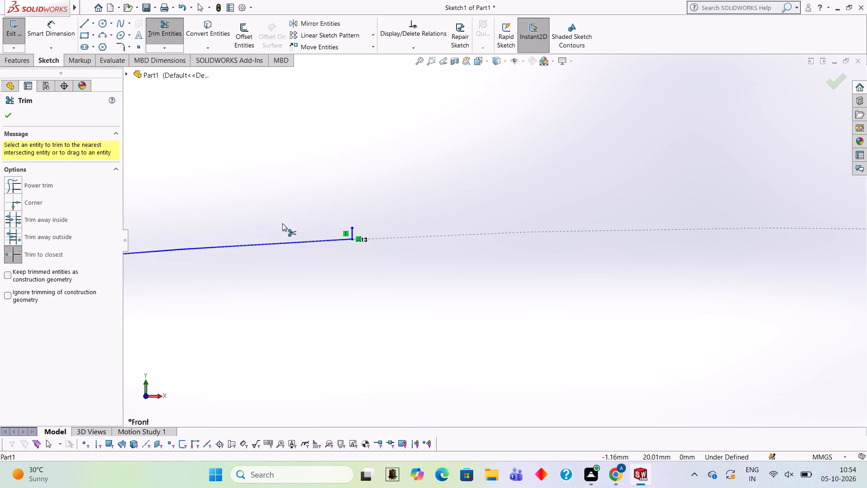
{"action": "scroll", "coordinate": [296, 226], "scroll_direction": "down", "scroll_amount": 1}
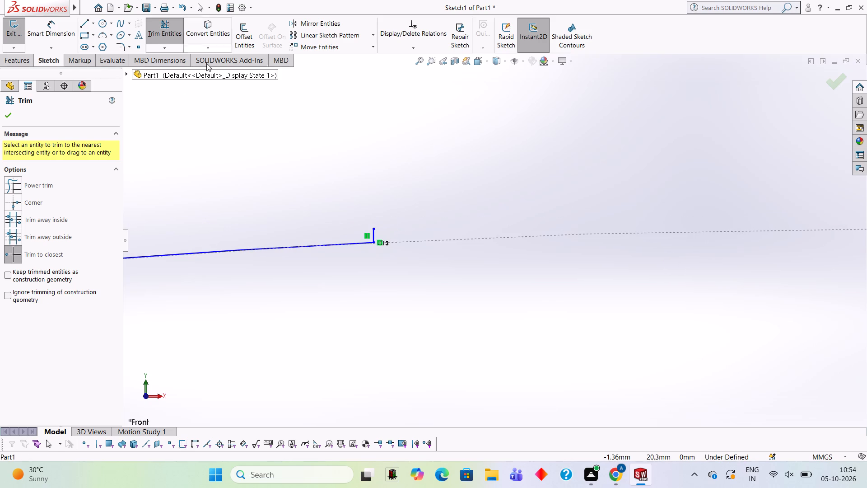
{"action": "left_click", "coordinate": [373, 231]}
{"action": "scroll", "coordinate": [696, 257], "scroll_direction": "up", "scroll_amount": 2}
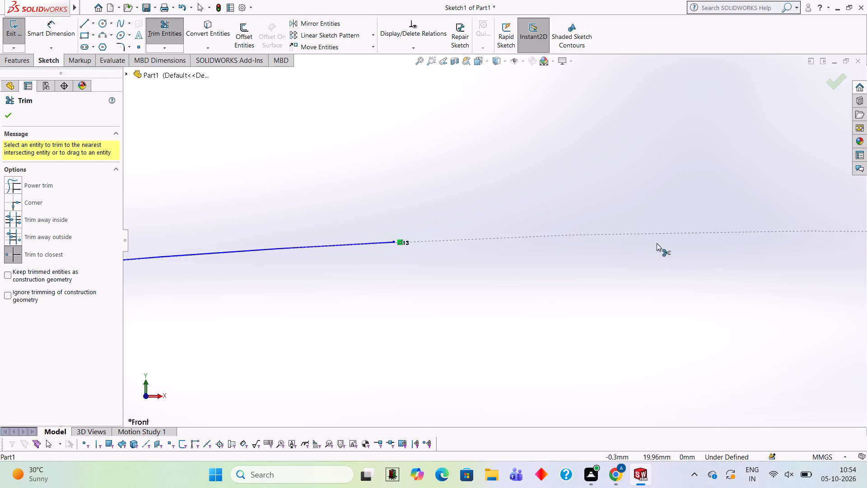
{"action": "scroll", "coordinate": [657, 243], "scroll_direction": "up", "scroll_amount": 6}
{"action": "scroll", "coordinate": [739, 238], "scroll_direction": "down", "scroll_amount": 3}
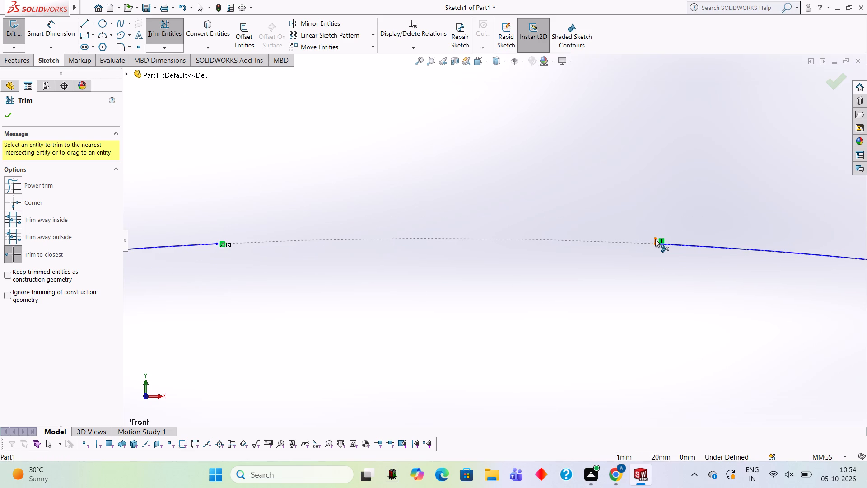
{"action": "left_click", "coordinate": [654, 239]}
From the gap's left end, draw a 7.2 mm vertical line up, a 6 mm horizontal line leftward, and a vertical about 8.85 mm down through the arc.
{"action": "scroll", "coordinate": [649, 241], "scroll_direction": "up", "scroll_amount": 8}
{"action": "scroll", "coordinate": [519, 230], "scroll_direction": "down", "scroll_amount": 3}
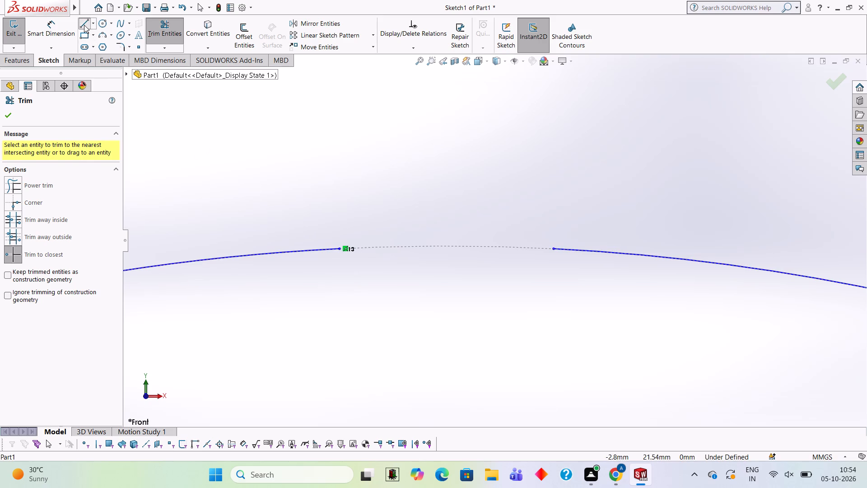
{"action": "left_click", "coordinate": [84, 25]}
{"action": "left_click", "coordinate": [339, 250]}
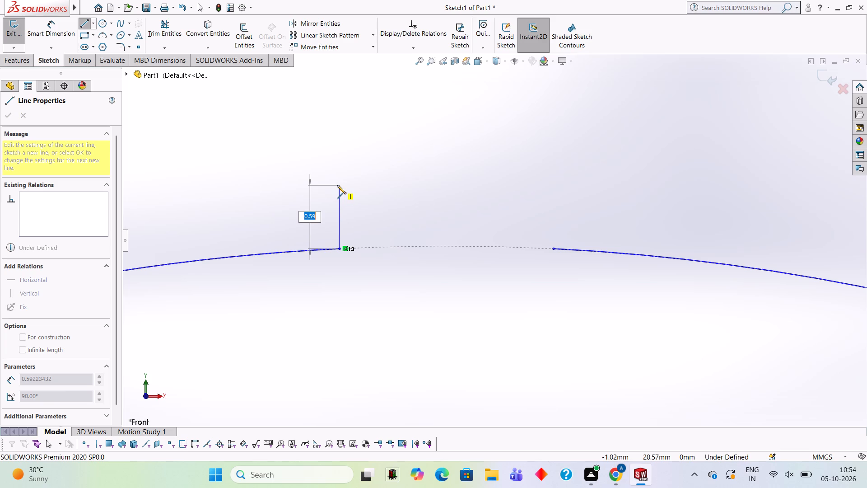
{"action": "type", "text": "7.2"}
{"action": "key", "text": "Return"}
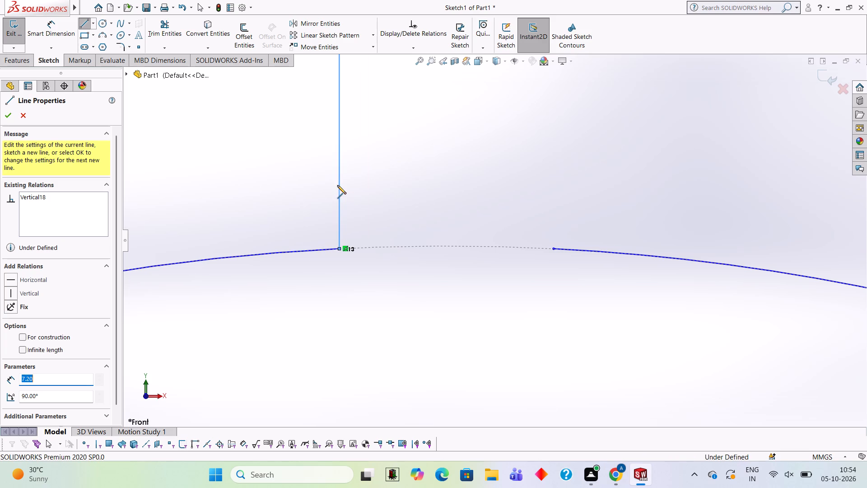
{"action": "scroll", "coordinate": [337, 185], "scroll_direction": "up", "scroll_amount": 8}
{"action": "scroll", "coordinate": [393, 123], "scroll_direction": "up", "scroll_amount": 3}
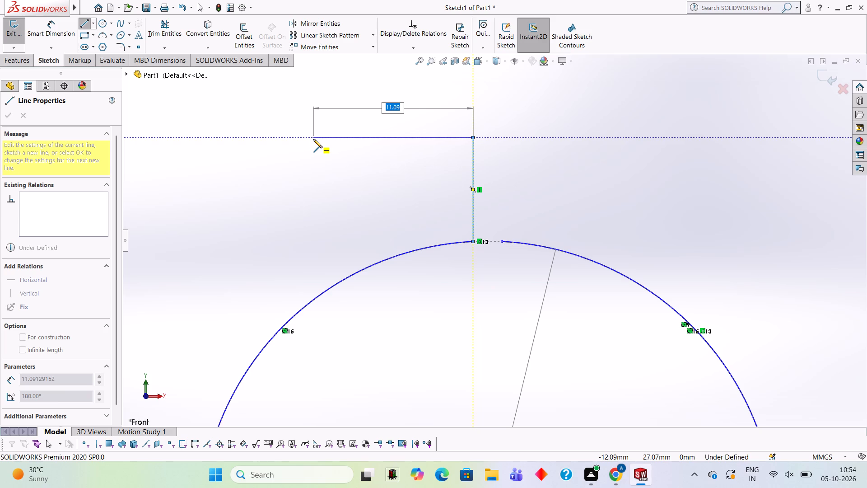
{"action": "key", "text": "6"}
{"action": "key", "text": "Return"}
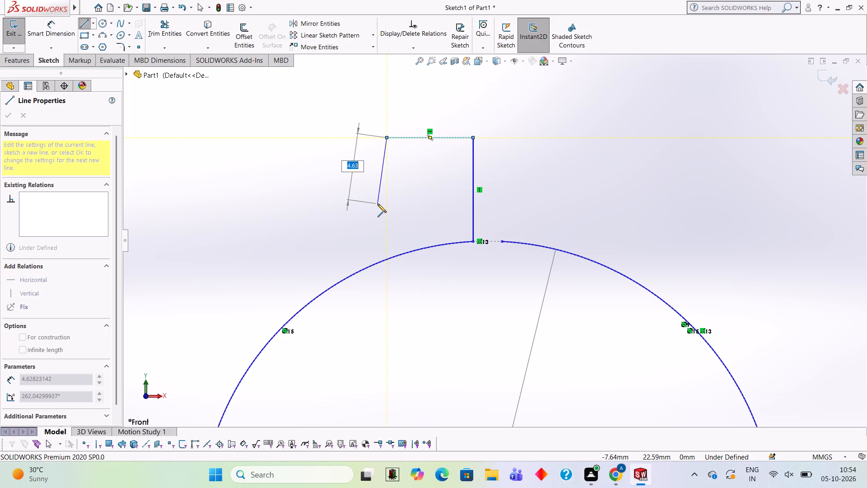
{"action": "left_click", "coordinate": [386, 265]}
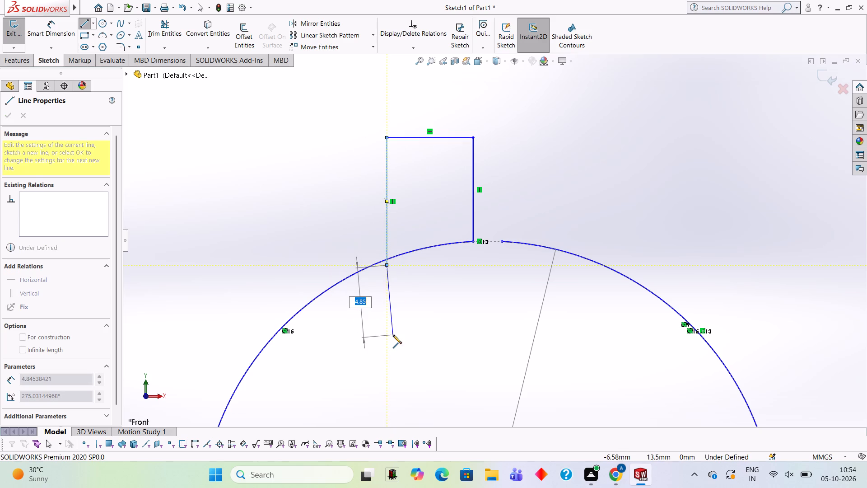
{"action": "key", "text": "Escape"}
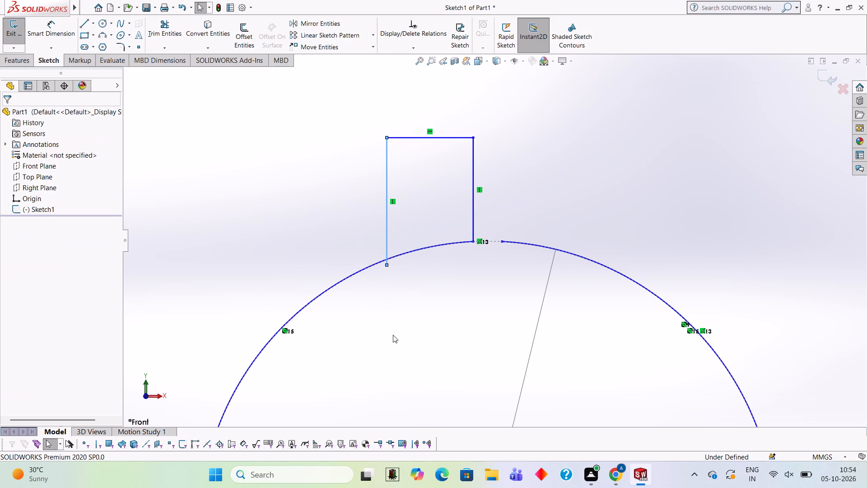
Trim the left lug's outer vertical line where it overshoots below the arc.
{"action": "left_click", "coordinate": [175, 30]}
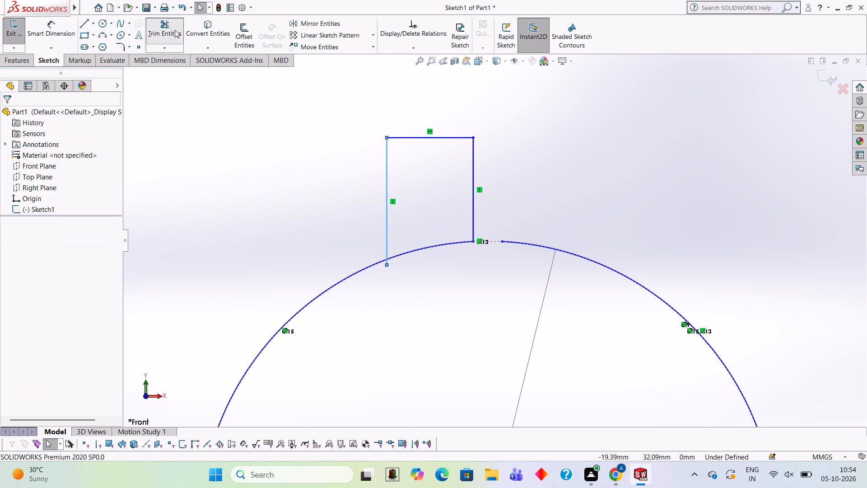
{"action": "left_click", "coordinate": [387, 263]}
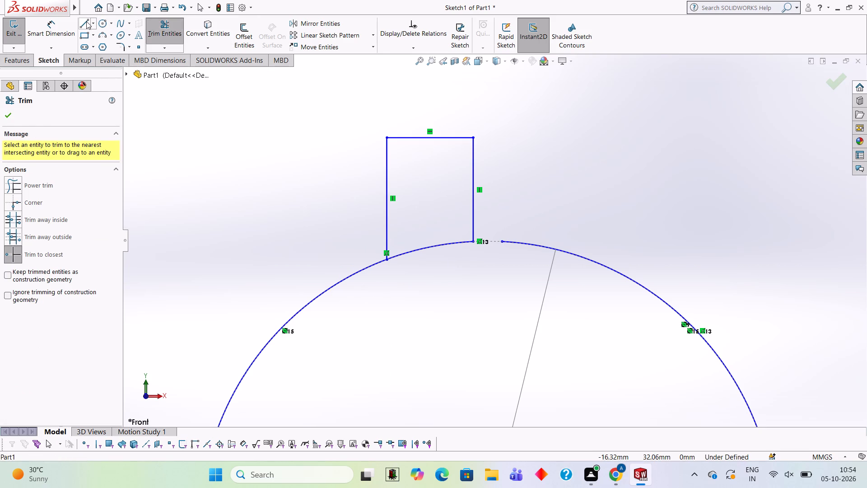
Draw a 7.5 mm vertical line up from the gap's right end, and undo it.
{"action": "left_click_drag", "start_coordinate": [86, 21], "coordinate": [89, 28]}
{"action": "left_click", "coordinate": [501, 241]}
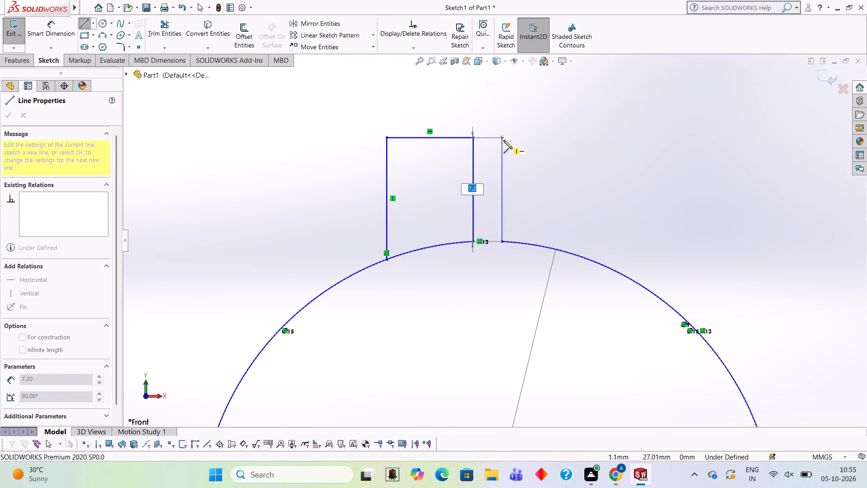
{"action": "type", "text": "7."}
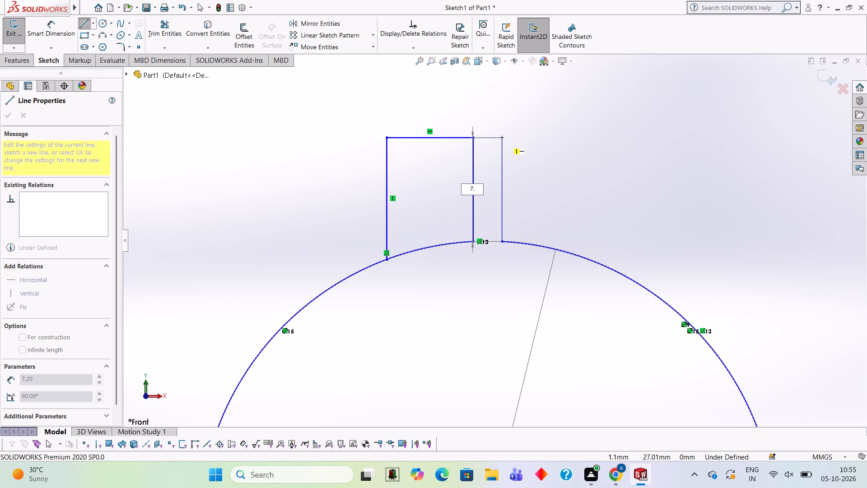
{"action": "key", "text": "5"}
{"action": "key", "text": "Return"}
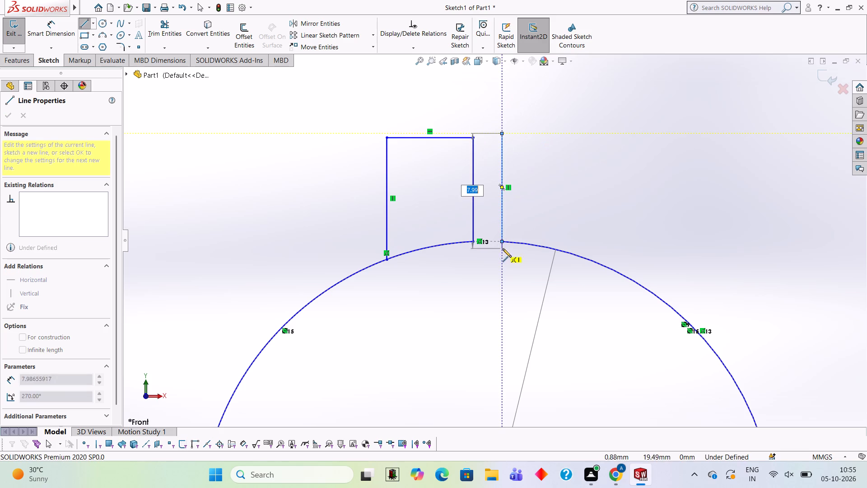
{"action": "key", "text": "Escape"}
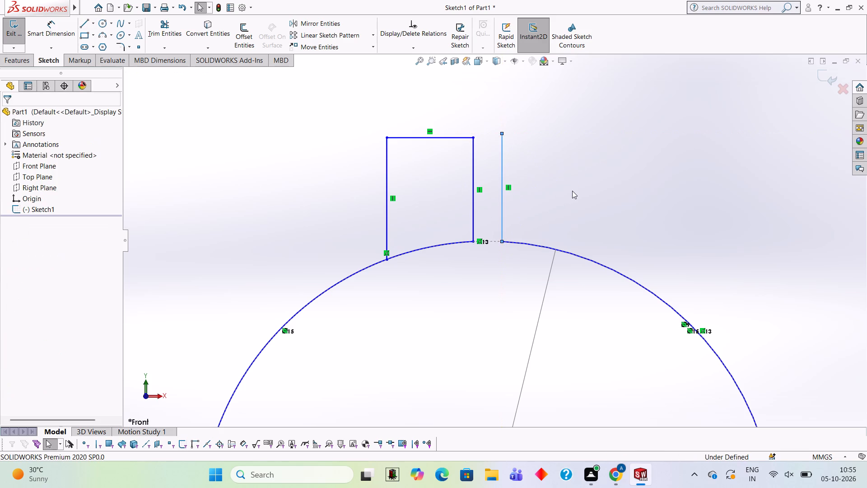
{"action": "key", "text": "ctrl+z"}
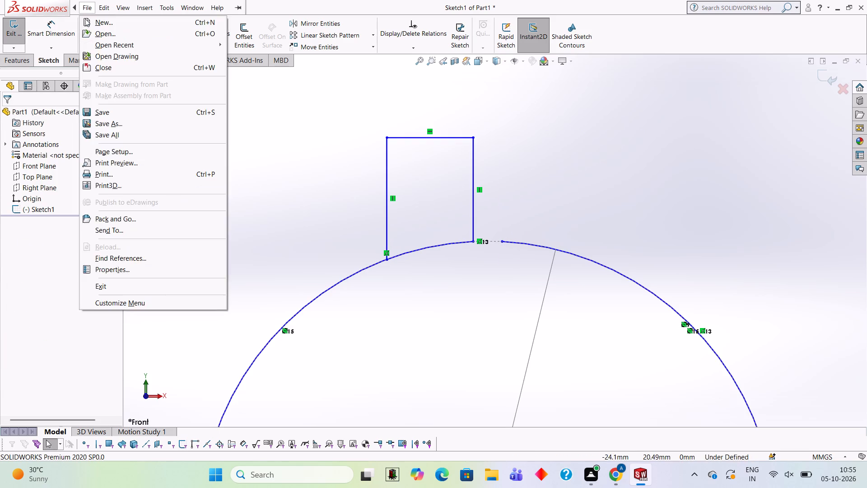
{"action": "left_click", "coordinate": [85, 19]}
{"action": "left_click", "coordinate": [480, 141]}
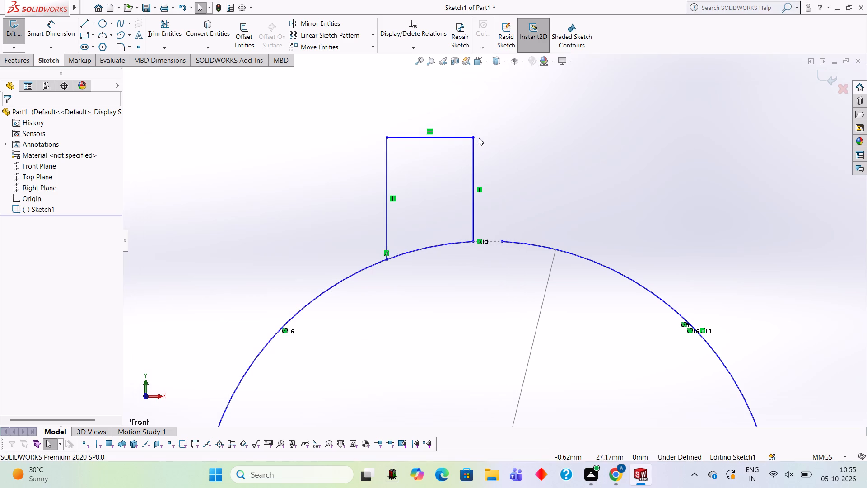
From the gap's right end, draw a 7.2 mm vertical line up, a 6 mm horizontal line rightward, and a vertical down through the arc.
{"action": "left_click", "coordinate": [83, 28]}
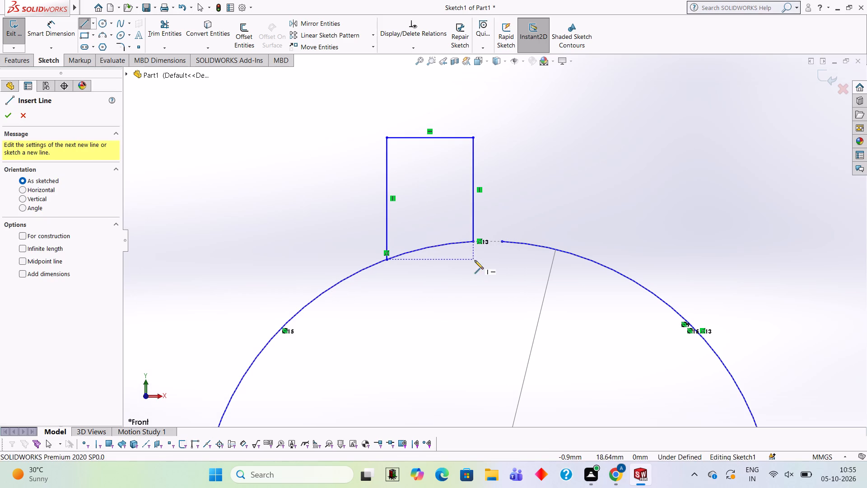
{"action": "left_click", "coordinate": [502, 240]}
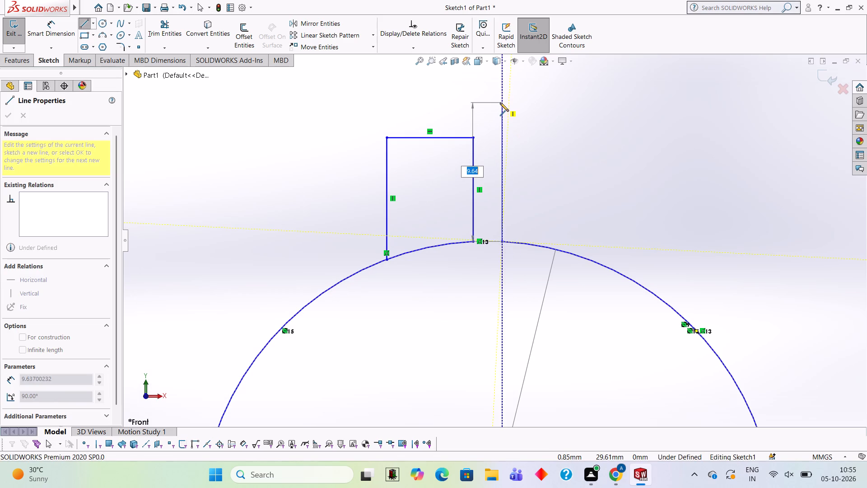
{"action": "key", "text": "7"}
{"action": "type", "text": ".2"}
{"action": "key", "text": "Return"}
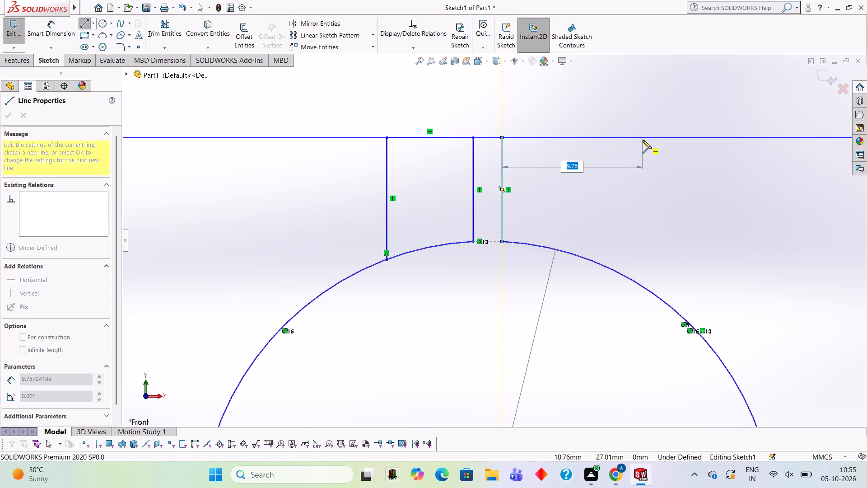
{"action": "key", "text": "6"}
{"action": "key", "text": "Return"}
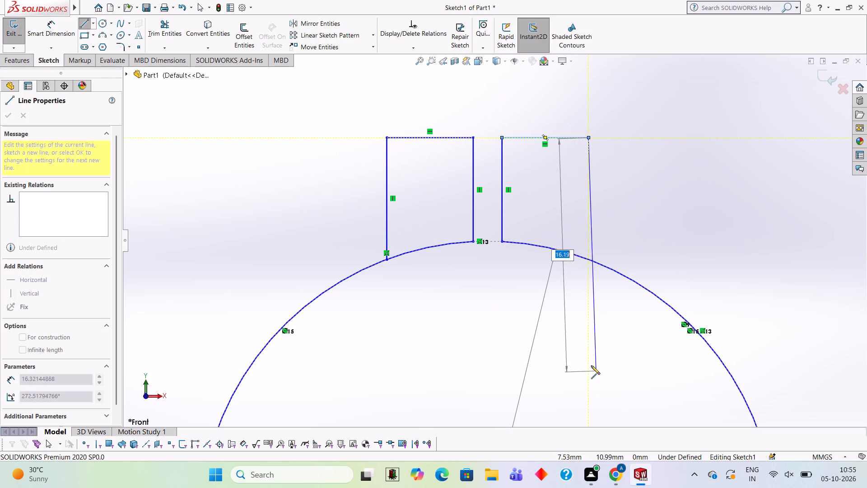
{"action": "left_click", "coordinate": [589, 355]}
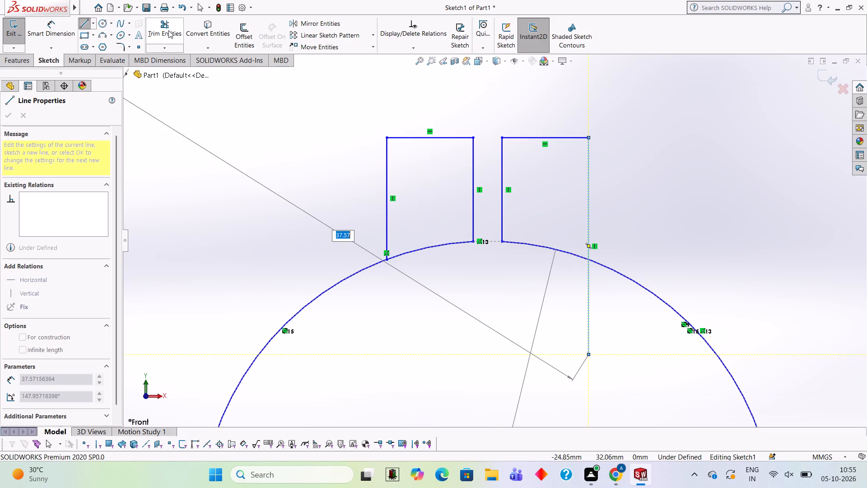
Trim the right lug's outer vertical below the arc and remove the arc segments beneath both lugs.
{"action": "left_click", "coordinate": [168, 30]}
{"action": "left_click", "coordinate": [589, 291]}
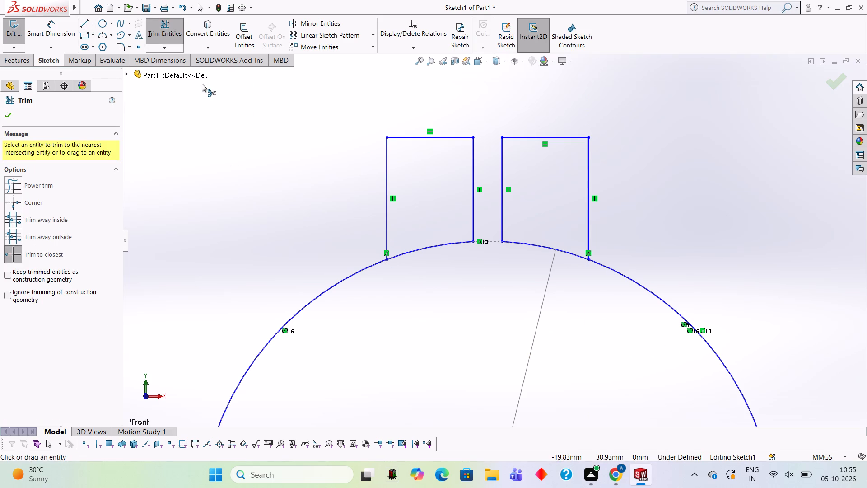
{"action": "left_click", "coordinate": [433, 246]}
{"action": "left_click", "coordinate": [539, 246]}
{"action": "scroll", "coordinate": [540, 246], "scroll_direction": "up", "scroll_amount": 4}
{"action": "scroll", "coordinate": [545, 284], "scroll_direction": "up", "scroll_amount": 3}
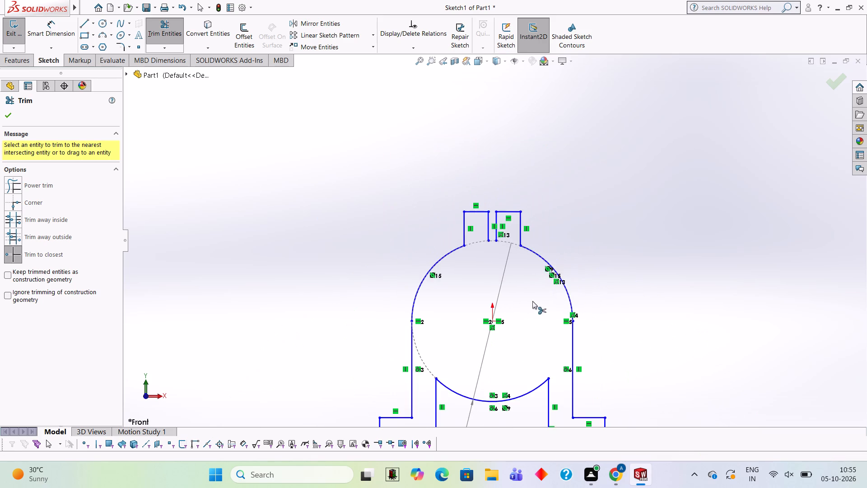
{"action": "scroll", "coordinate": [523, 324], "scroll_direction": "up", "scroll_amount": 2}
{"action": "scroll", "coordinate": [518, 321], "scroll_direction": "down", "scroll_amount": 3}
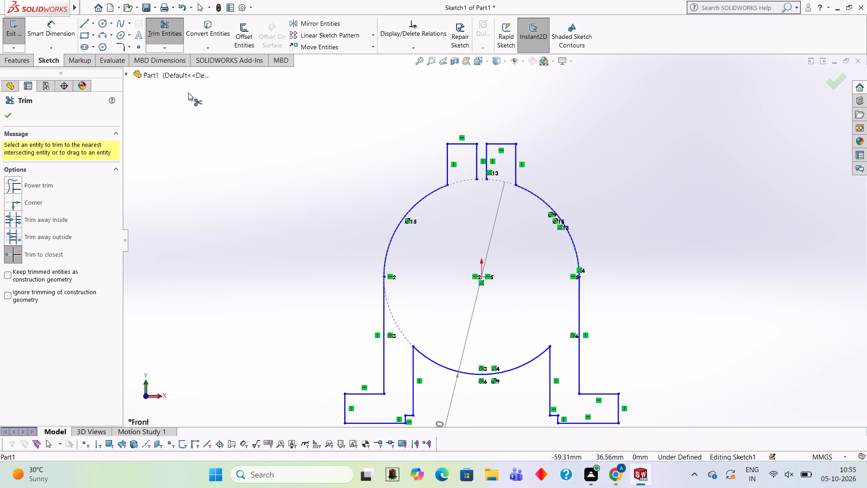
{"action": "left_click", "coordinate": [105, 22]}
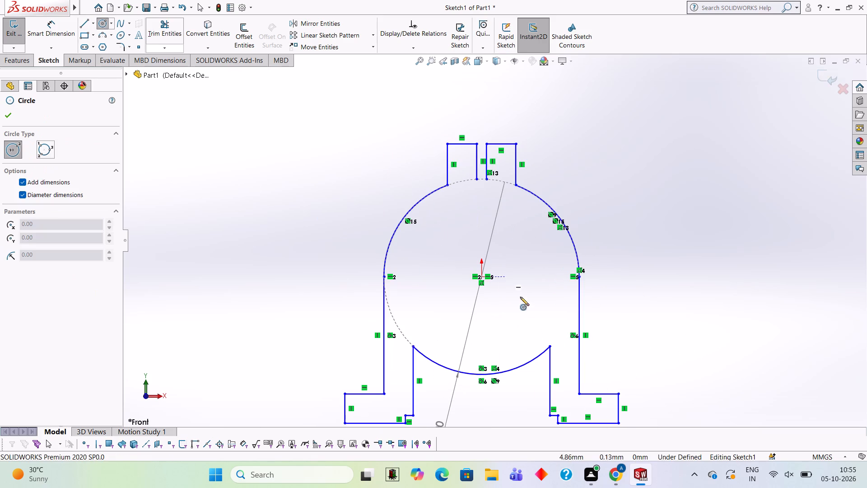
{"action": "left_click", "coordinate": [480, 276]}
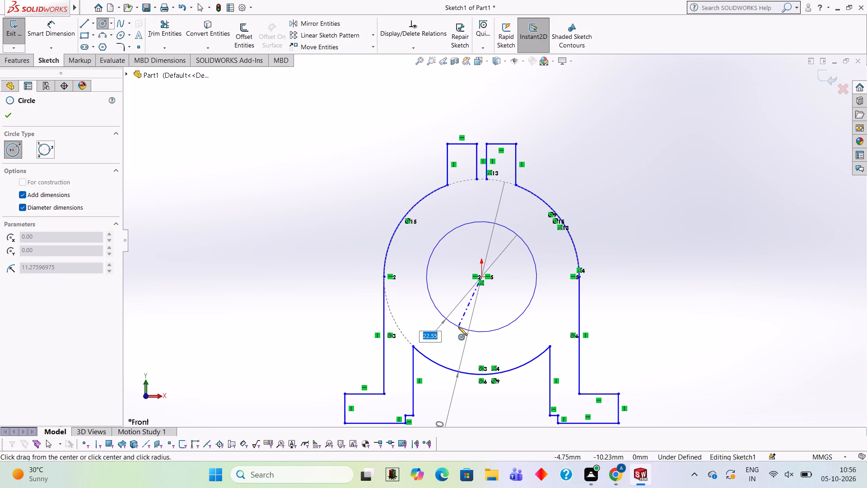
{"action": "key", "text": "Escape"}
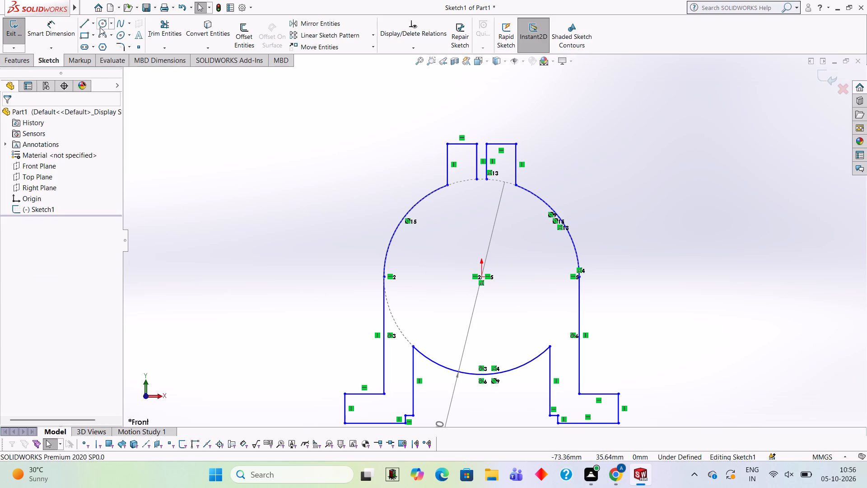
Draw a circle of radius 14 mm centred on the origin, with automatic dimensions and diameter dimensions turned off.
{"action": "left_click", "coordinate": [100, 27]}
{"action": "left_click", "coordinate": [25, 185]}
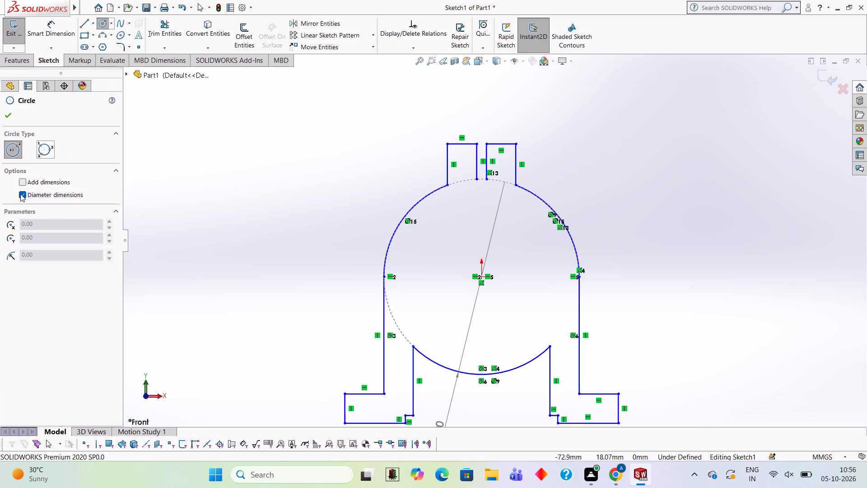
{"action": "left_click", "coordinate": [20, 194]}
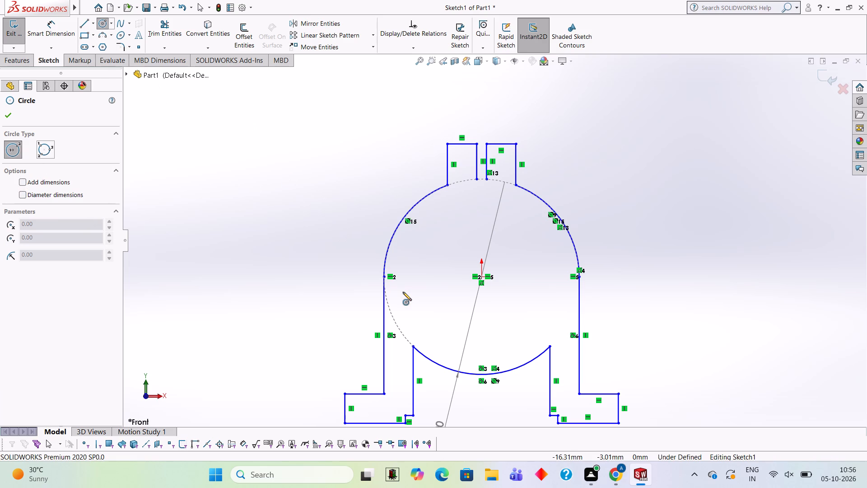
{"action": "left_click", "coordinate": [482, 276]}
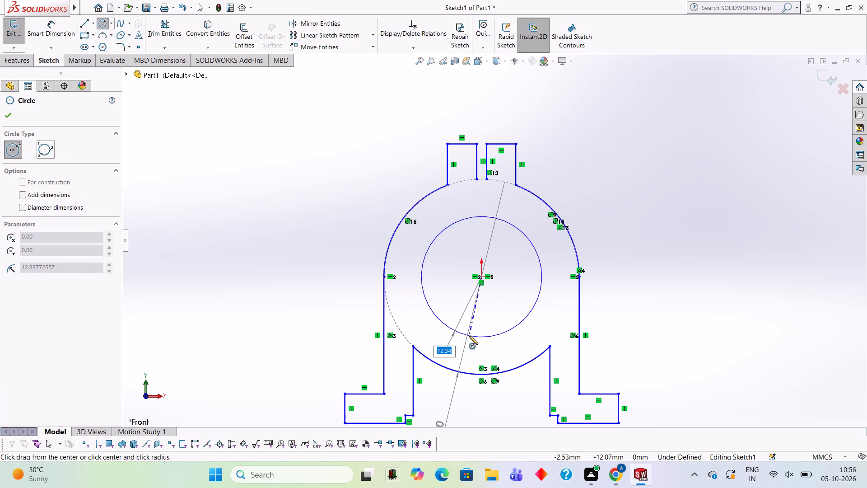
{"action": "type", "text": "14"}
{"action": "key", "text": "Return"}
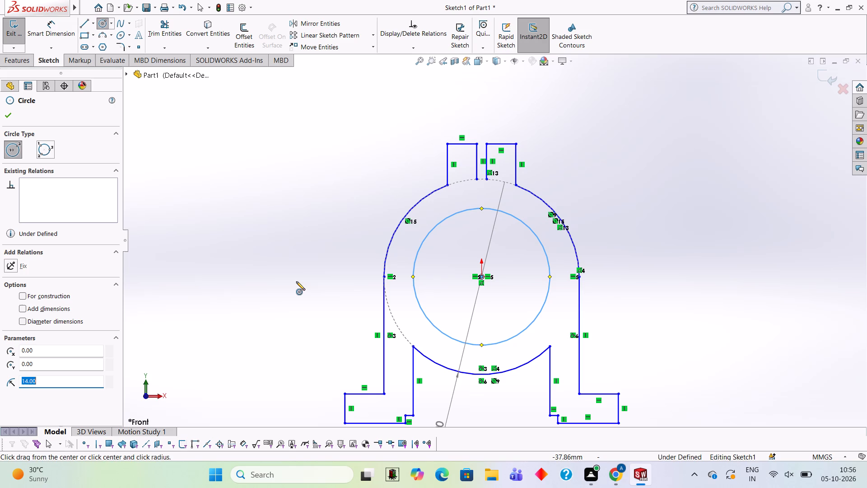
Draw two vertical lines from the gap's lower ends down into the bore circle, about 16.5 mm at the left and 12.4 mm at the right.
{"action": "left_click", "coordinate": [276, 144]}
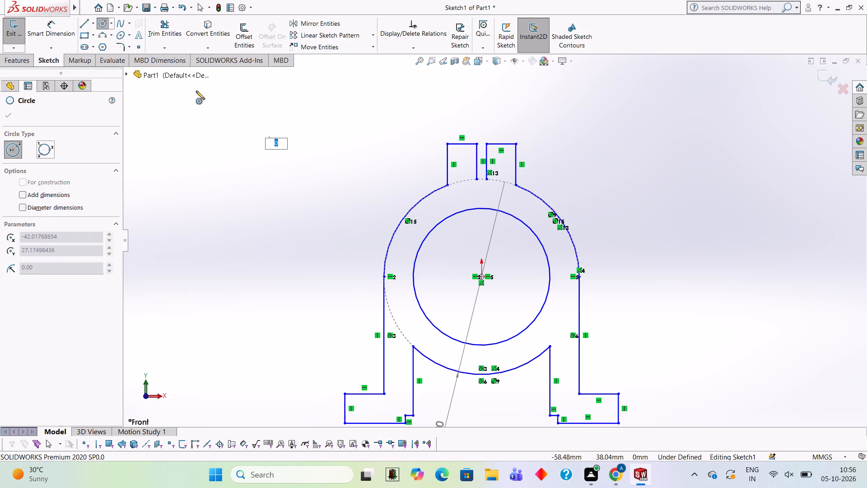
{"action": "key", "text": "Escape"}
{"action": "left_click", "coordinate": [86, 17]}
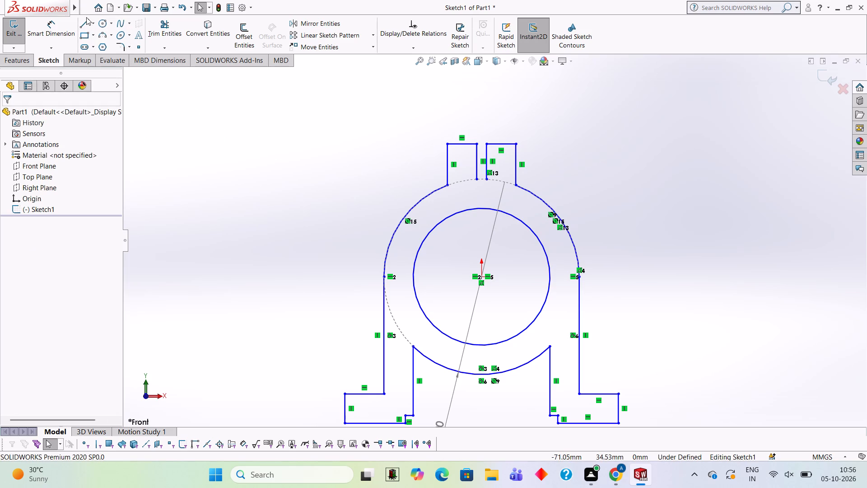
{"action": "left_click", "coordinate": [87, 24]}
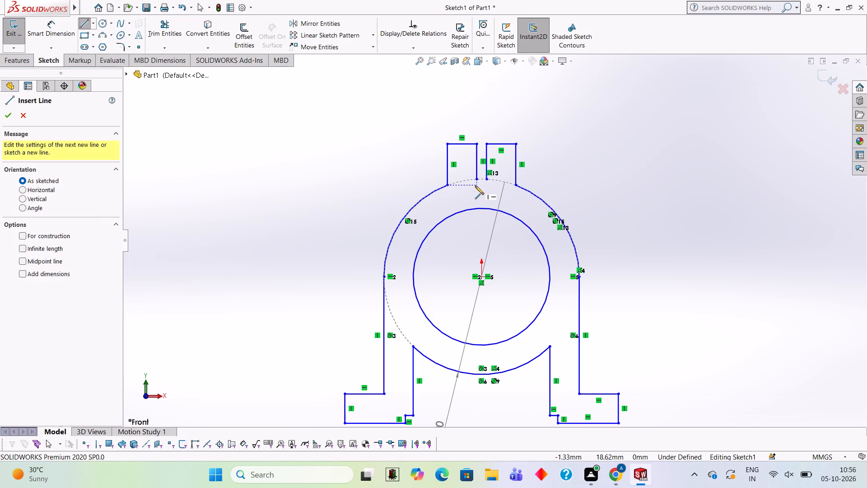
{"action": "left_click", "coordinate": [476, 178]}
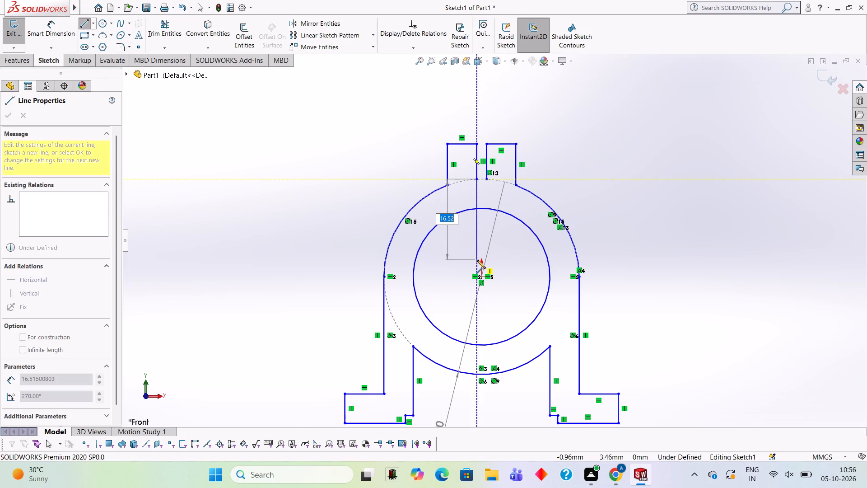
{"action": "left_click", "coordinate": [477, 260]}
{"action": "key", "text": "Escape"}
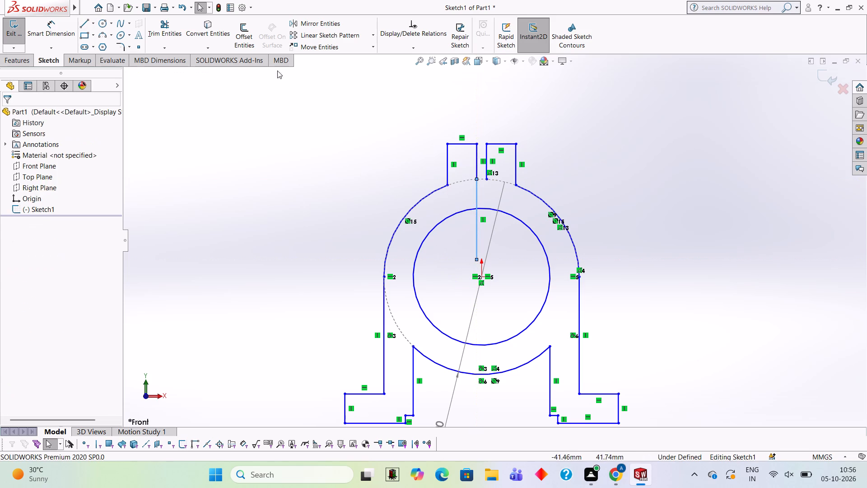
{"action": "left_click", "coordinate": [84, 19]}
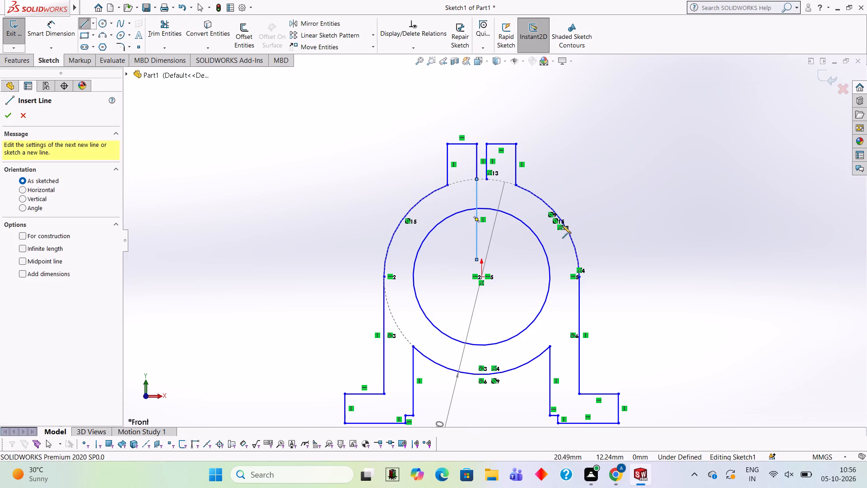
{"action": "left_click", "coordinate": [486, 178]}
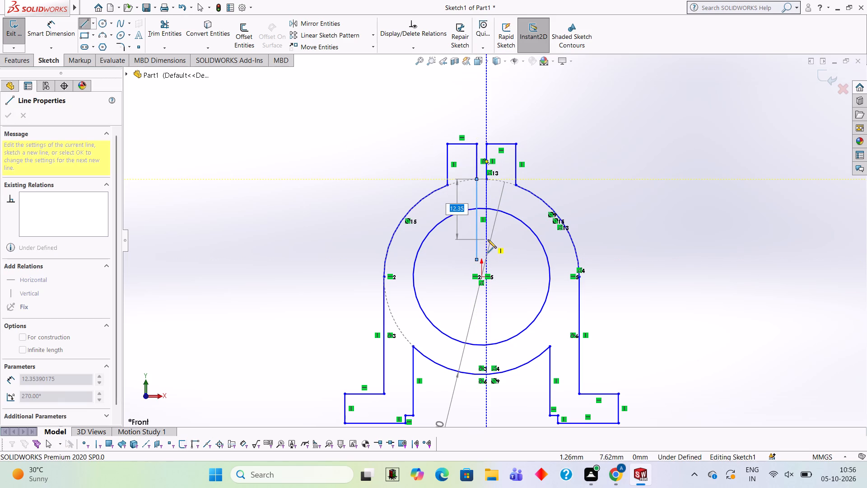
{"action": "left_click", "coordinate": [488, 239]}
{"action": "key", "text": "Escape"}
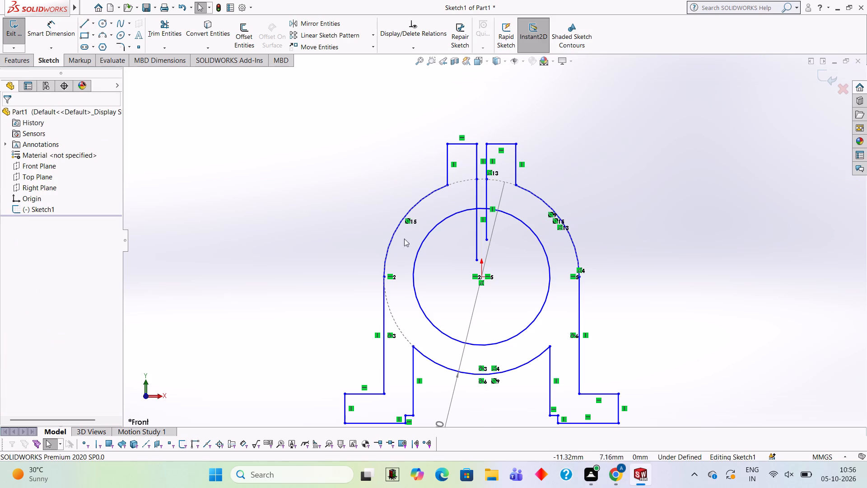
Trim both vertical line ends inside the bore circle and the circle's short segment between them, opening the gap into the bore.
{"action": "left_click", "coordinate": [177, 32]}
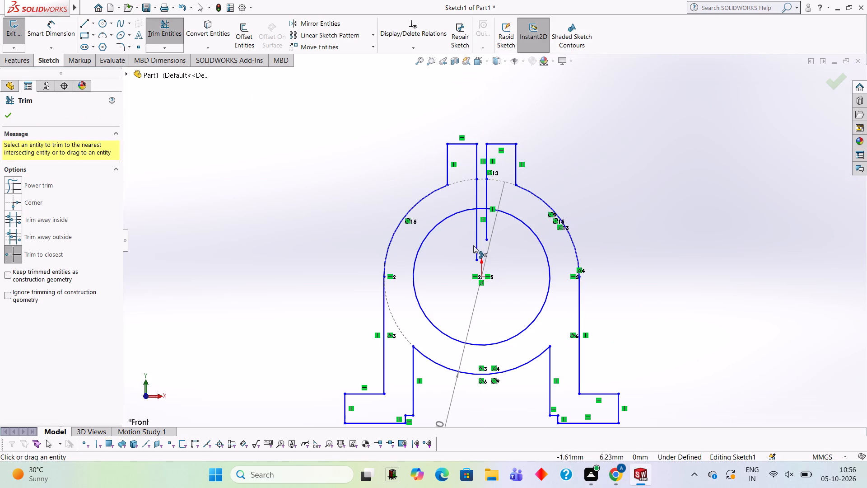
{"action": "left_click", "coordinate": [475, 245]}
{"action": "left_click", "coordinate": [487, 226]}
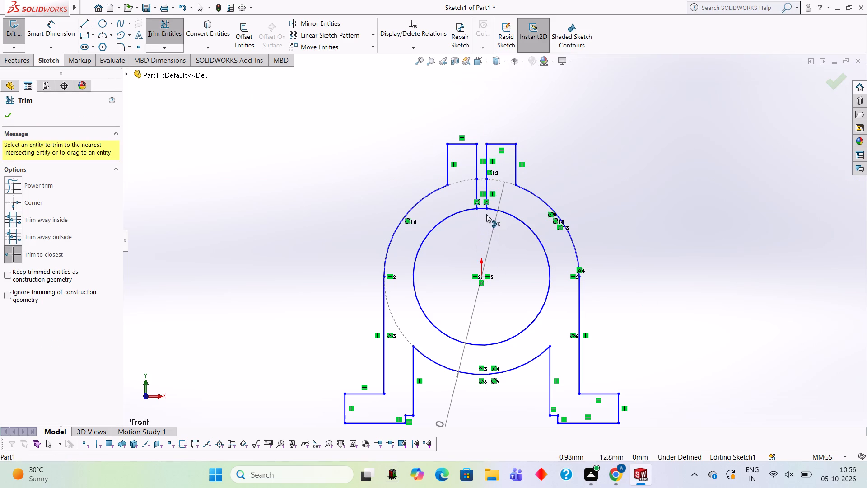
{"action": "left_click", "coordinate": [482, 210]}
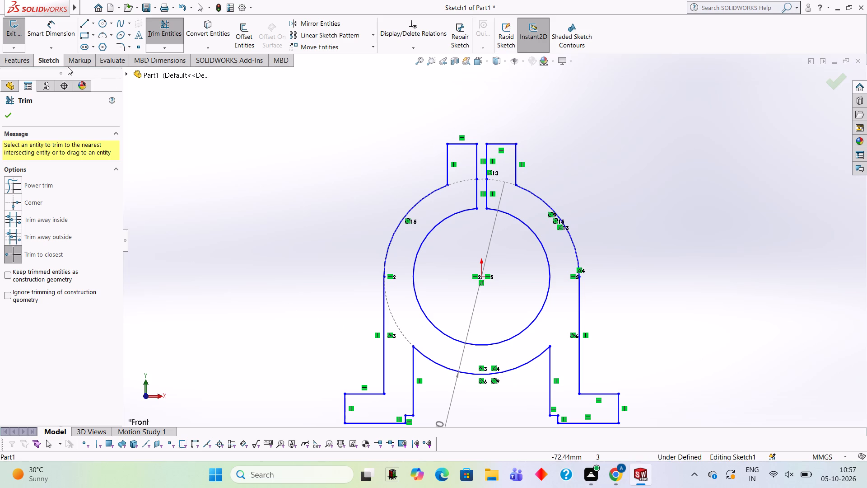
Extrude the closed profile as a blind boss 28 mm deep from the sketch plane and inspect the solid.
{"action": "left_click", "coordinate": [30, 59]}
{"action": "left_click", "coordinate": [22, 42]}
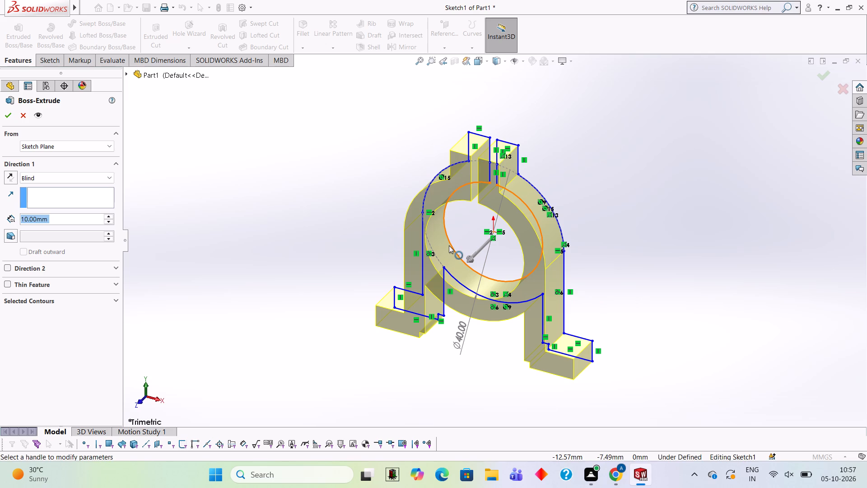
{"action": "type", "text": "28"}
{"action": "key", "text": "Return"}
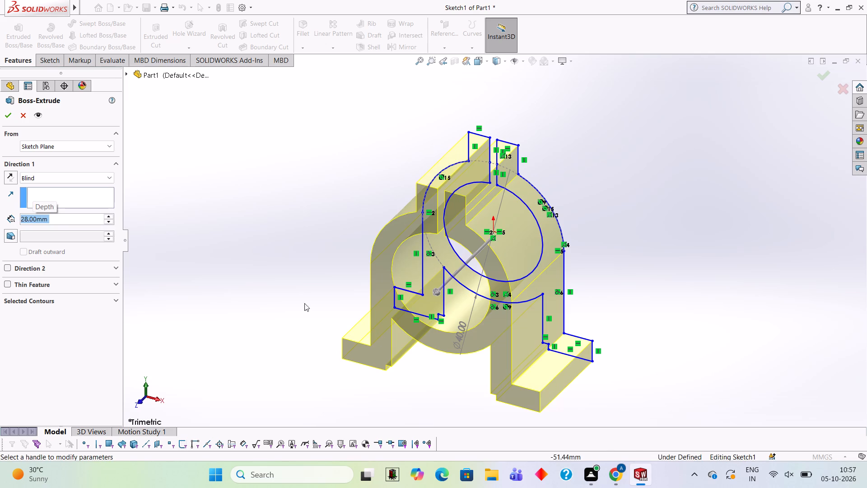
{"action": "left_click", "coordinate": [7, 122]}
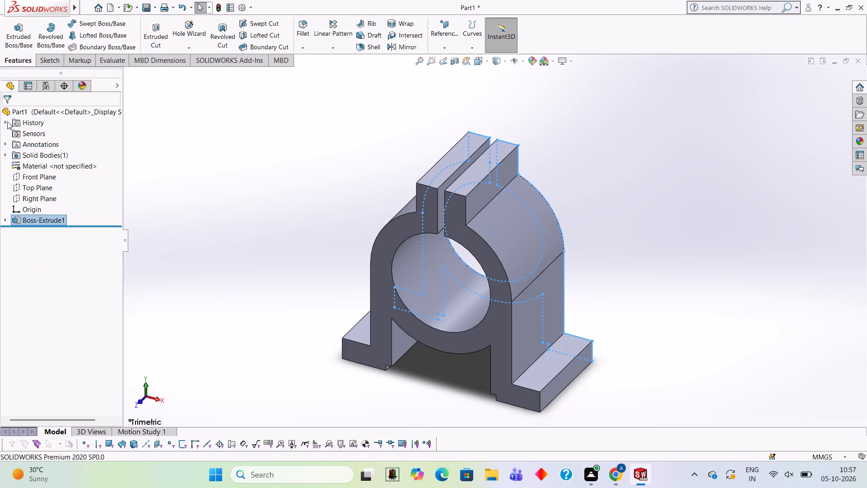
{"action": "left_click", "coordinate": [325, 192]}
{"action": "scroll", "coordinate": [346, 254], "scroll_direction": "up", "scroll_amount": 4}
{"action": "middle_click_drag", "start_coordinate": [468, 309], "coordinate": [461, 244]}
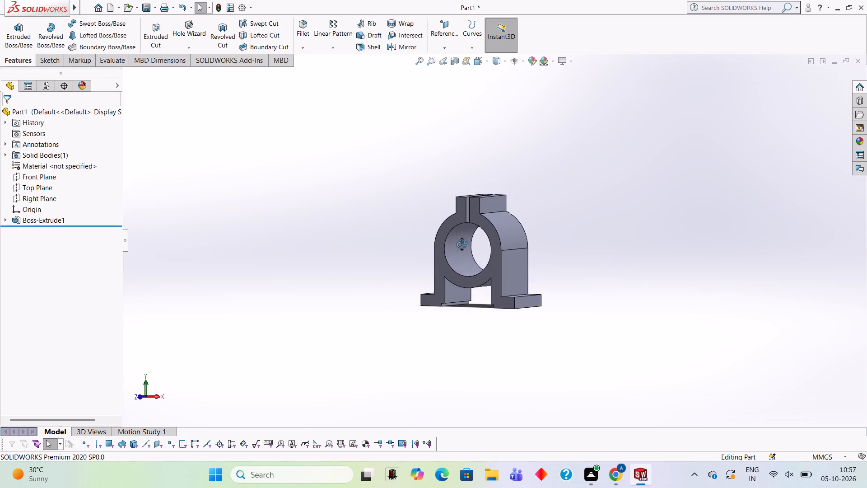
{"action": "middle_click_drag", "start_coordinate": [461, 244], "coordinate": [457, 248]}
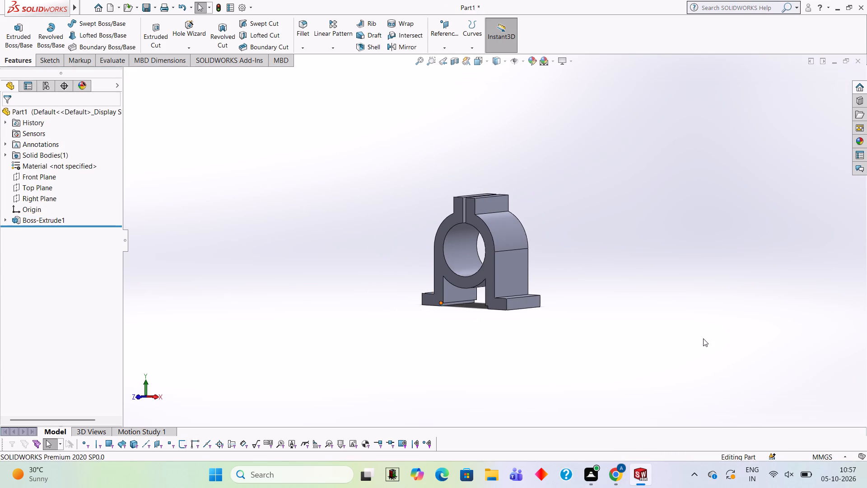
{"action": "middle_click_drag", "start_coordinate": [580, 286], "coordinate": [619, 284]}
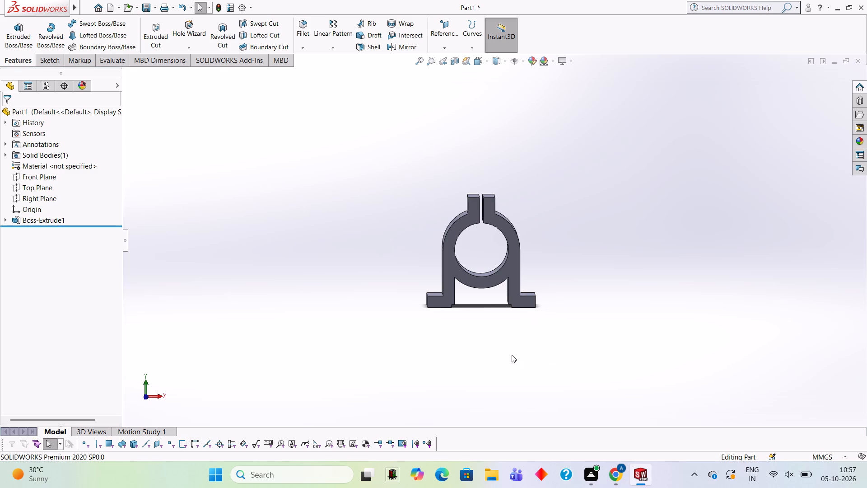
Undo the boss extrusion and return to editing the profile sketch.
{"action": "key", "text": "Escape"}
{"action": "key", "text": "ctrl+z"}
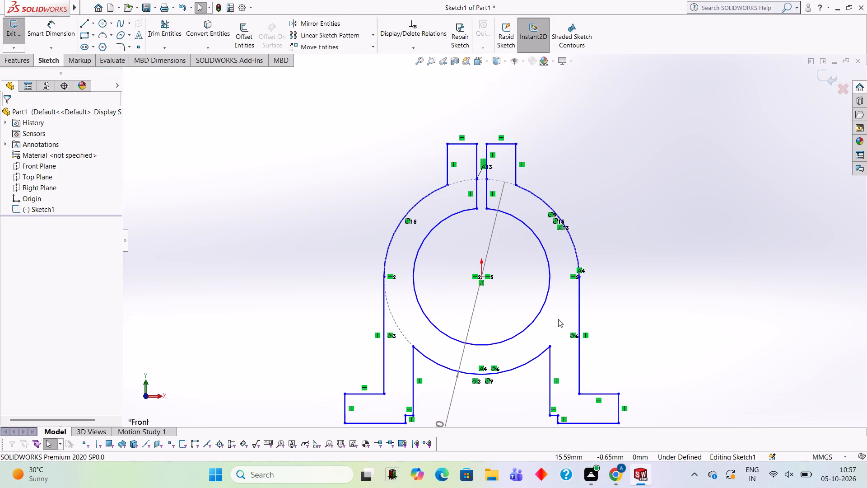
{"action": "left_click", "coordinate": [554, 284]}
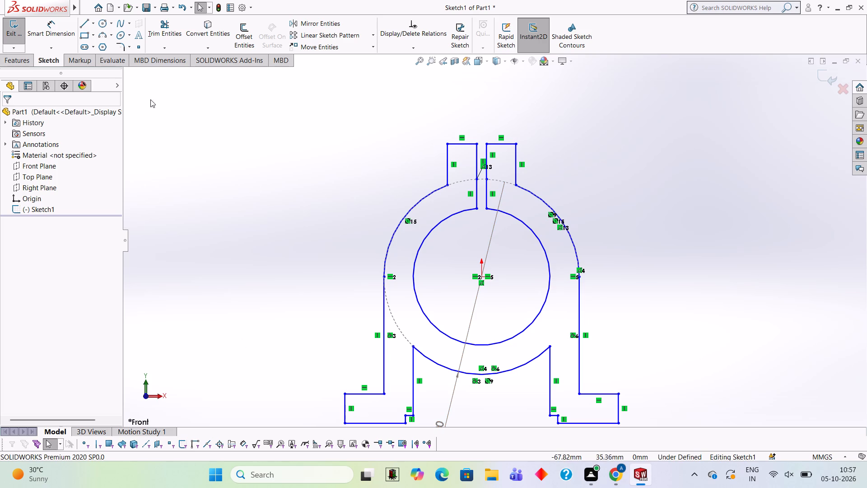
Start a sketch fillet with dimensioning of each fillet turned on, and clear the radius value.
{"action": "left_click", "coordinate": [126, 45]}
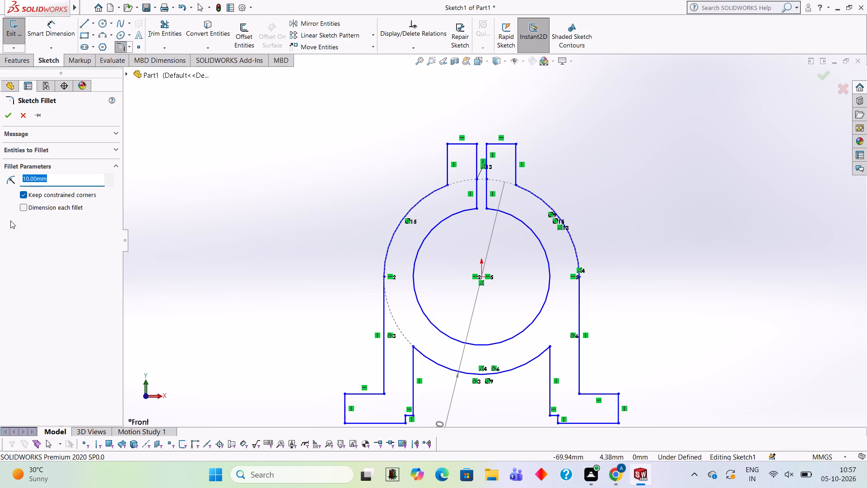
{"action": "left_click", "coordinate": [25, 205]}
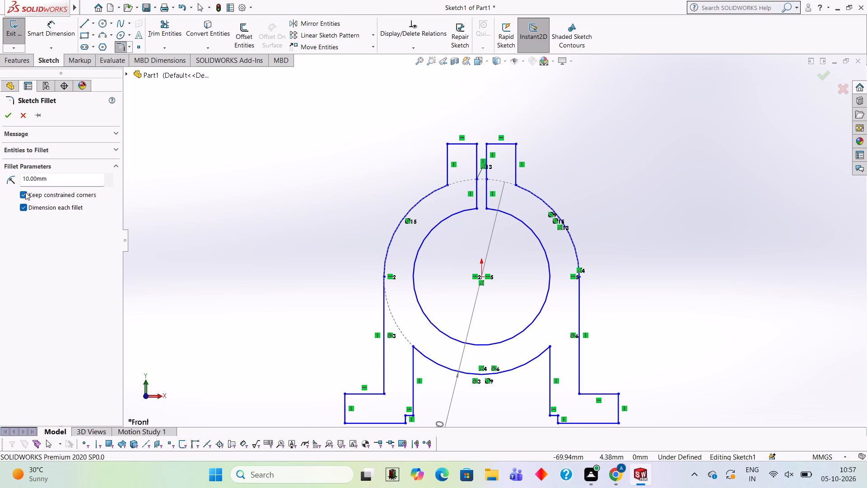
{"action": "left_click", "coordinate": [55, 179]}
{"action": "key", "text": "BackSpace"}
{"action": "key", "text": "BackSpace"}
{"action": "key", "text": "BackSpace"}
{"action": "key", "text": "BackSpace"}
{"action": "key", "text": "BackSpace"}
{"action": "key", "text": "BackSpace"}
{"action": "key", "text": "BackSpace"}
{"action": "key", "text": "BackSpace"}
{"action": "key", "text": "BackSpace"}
Add 1.6 + 1.6 in Calculator and close it.
{"action": "type", "text": "1.6+1.6"}
{"action": "key", "text": "Return"}
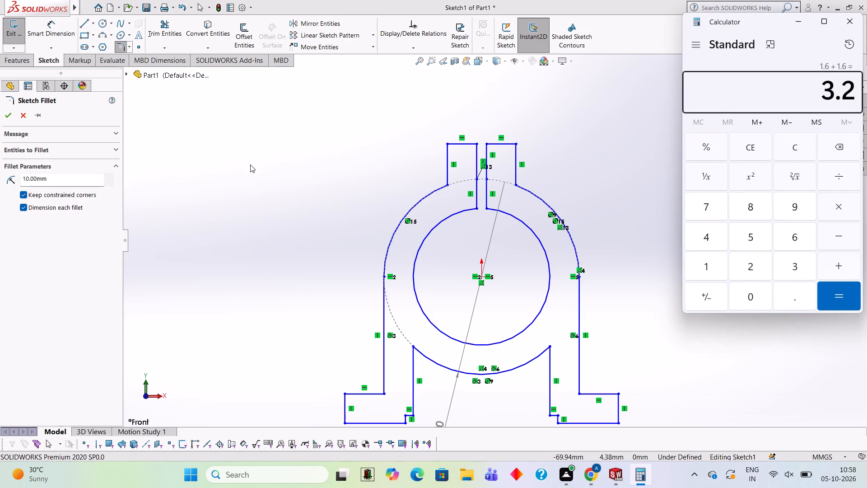
{"action": "left_click", "coordinate": [855, 27]}
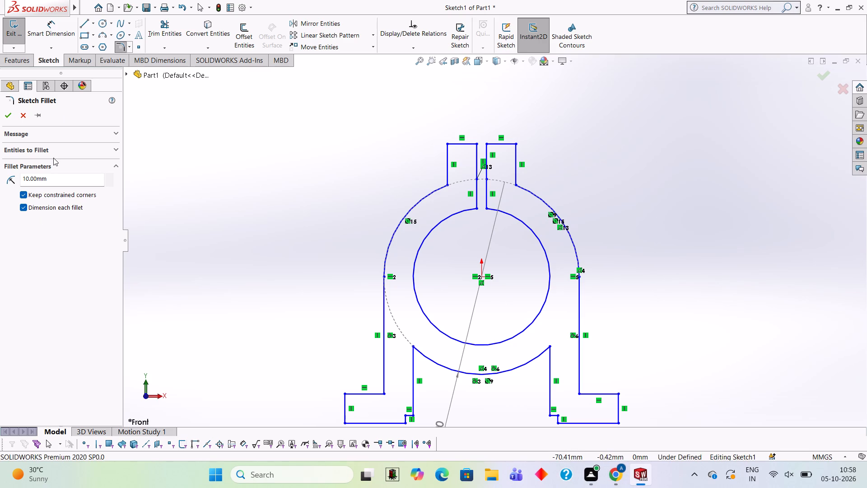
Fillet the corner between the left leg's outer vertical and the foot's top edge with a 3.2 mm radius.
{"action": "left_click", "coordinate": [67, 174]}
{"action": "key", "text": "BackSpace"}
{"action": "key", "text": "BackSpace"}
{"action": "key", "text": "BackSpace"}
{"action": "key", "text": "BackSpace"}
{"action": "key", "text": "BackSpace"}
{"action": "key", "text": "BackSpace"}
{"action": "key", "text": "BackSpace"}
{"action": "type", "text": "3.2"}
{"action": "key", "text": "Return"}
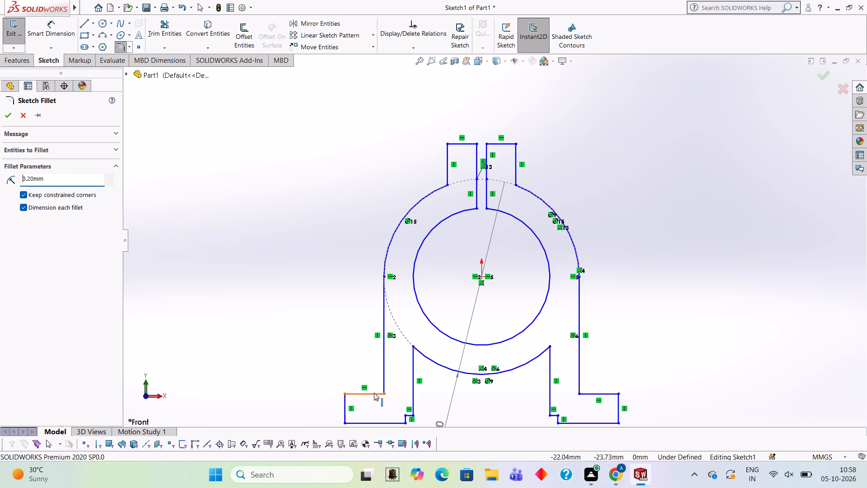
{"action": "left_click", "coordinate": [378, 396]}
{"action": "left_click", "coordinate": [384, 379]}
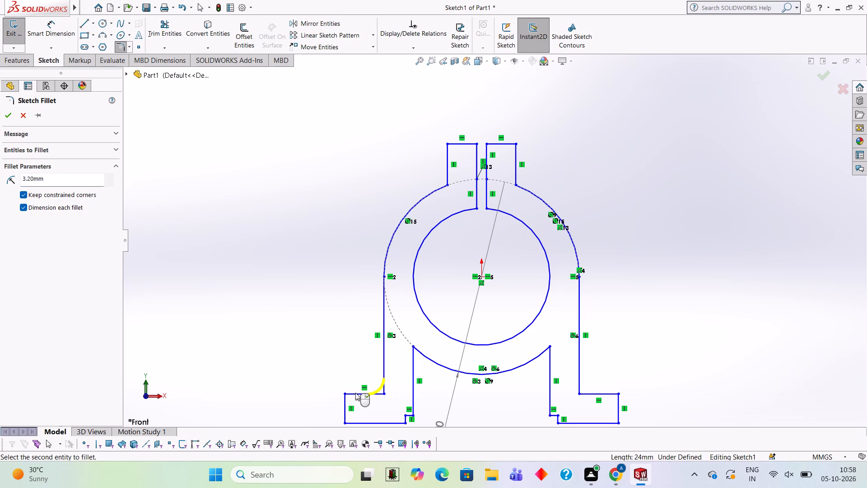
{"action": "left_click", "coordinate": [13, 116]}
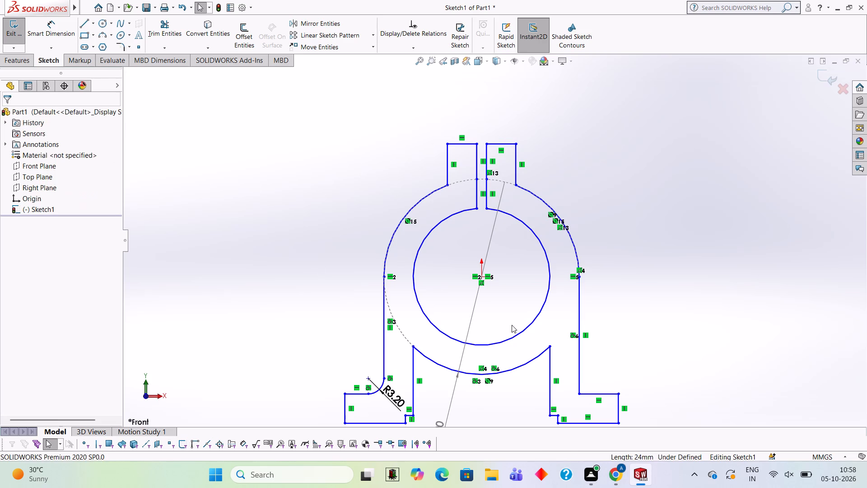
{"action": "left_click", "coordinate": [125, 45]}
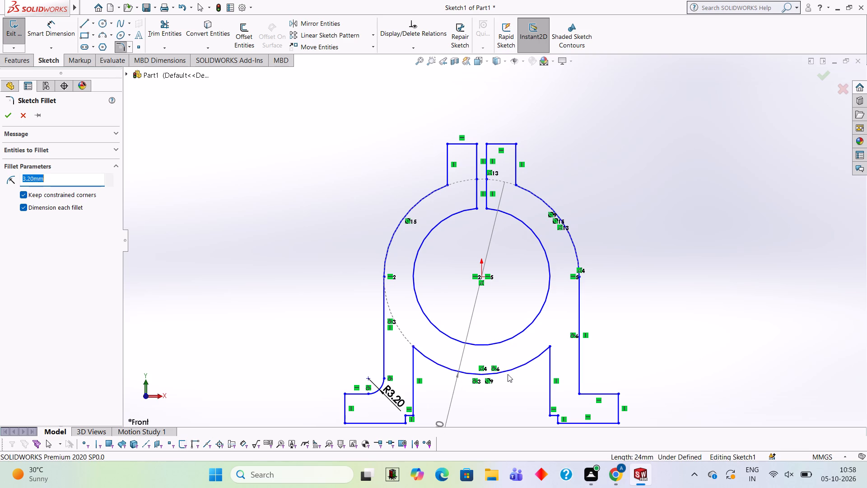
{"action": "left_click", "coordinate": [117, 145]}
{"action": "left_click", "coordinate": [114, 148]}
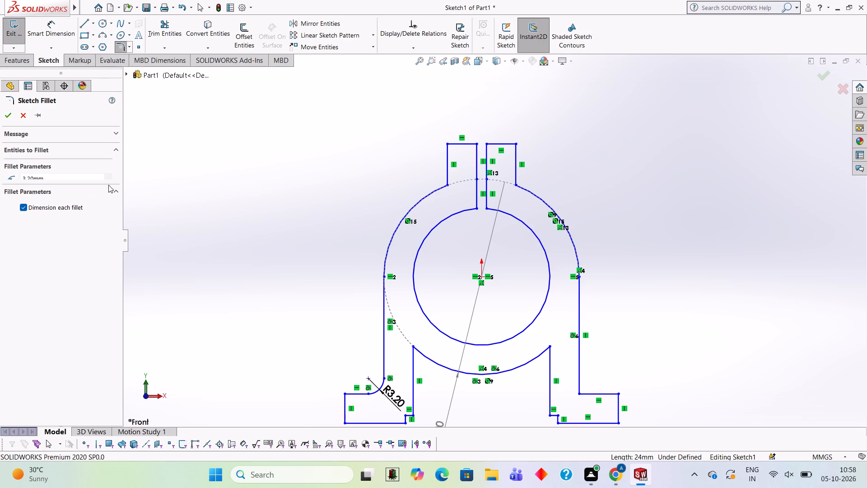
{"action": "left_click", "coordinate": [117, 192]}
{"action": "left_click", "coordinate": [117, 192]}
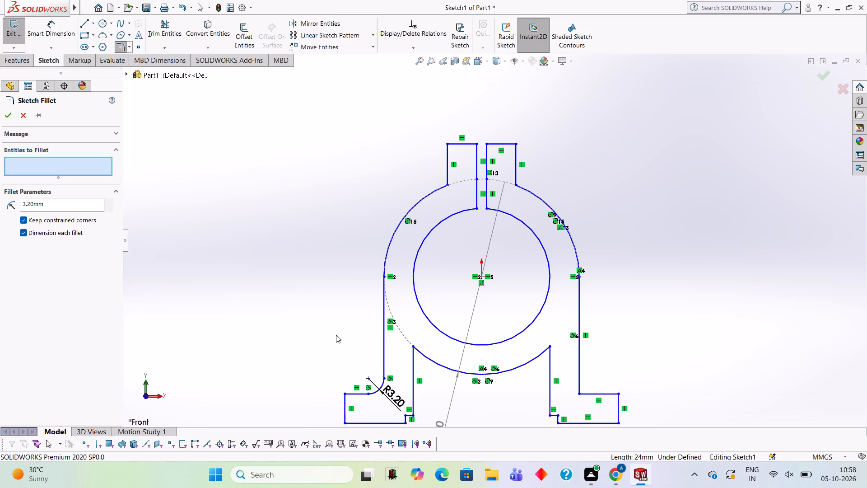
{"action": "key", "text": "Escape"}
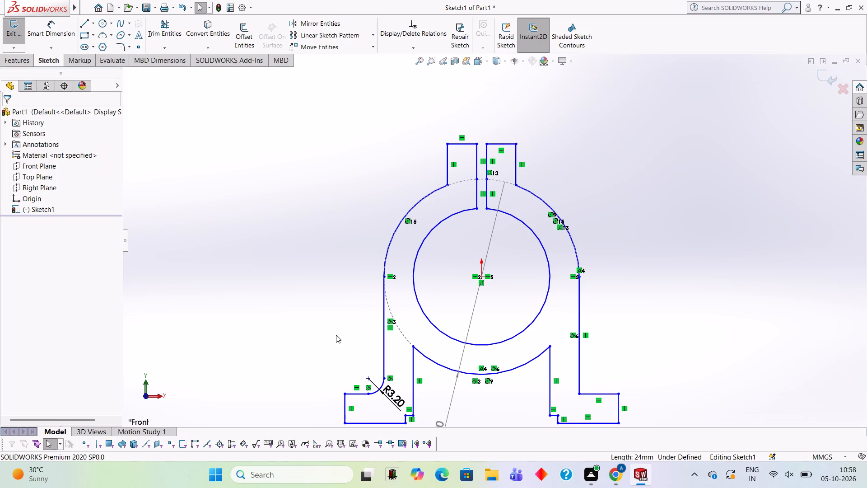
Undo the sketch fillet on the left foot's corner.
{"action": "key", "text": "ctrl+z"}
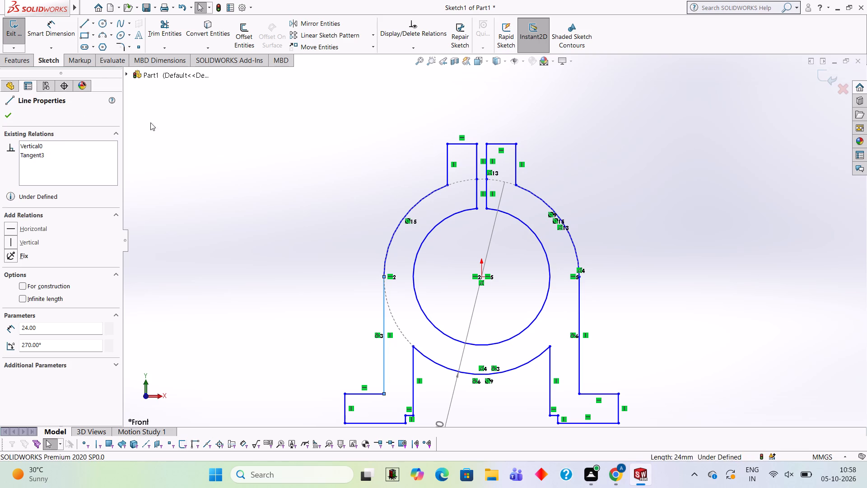
Fillet the corners between both legs' outer verticals and the feet's top edges with a 1.6 mm radius.
{"action": "left_click", "coordinate": [116, 48]}
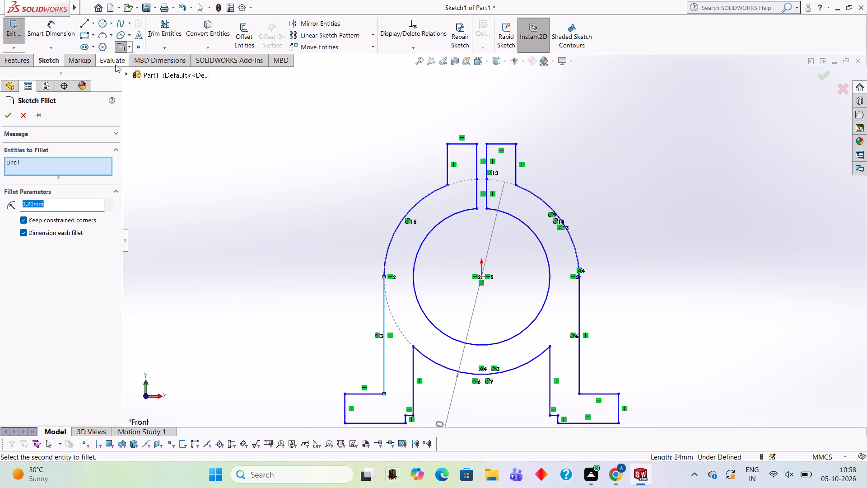
{"action": "key", "text": "BackSpace"}
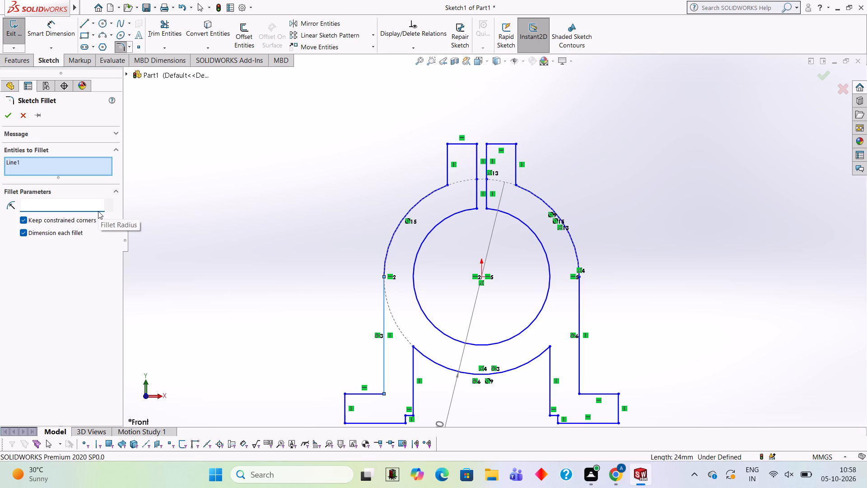
{"action": "type", "text": "1.6"}
{"action": "key", "text": "Return"}
{"action": "left_click", "coordinate": [377, 394]}
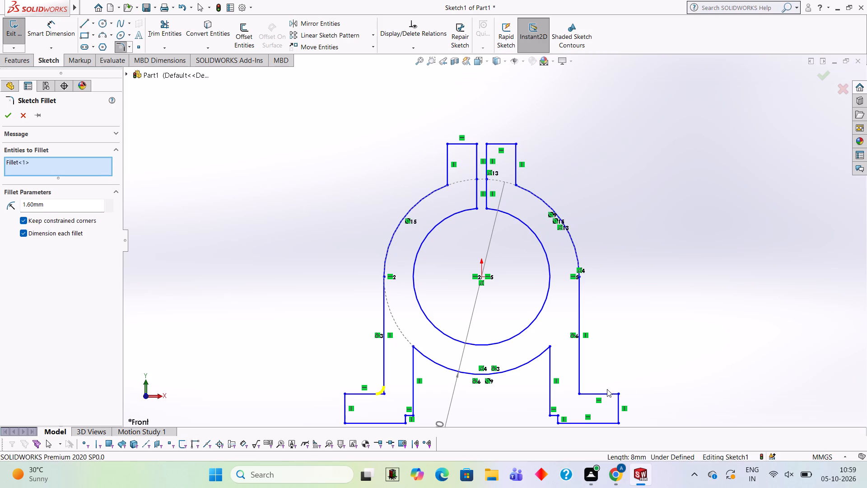
{"action": "left_click", "coordinate": [589, 393]}
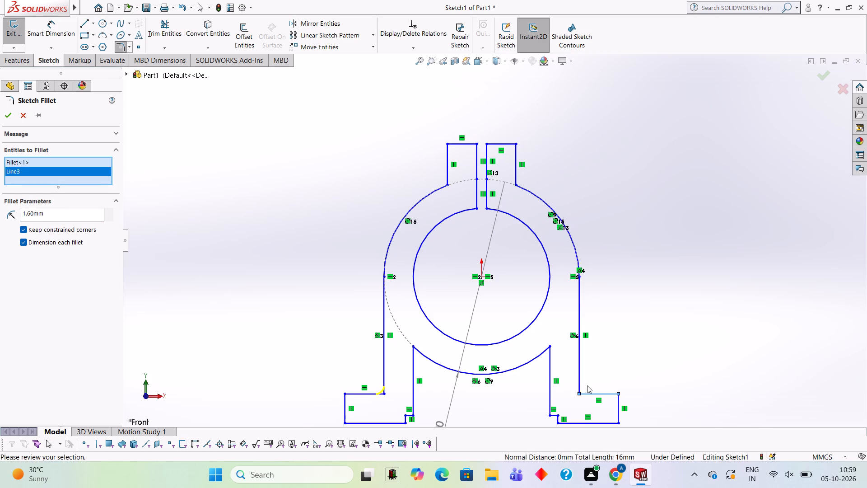
{"action": "left_click", "coordinate": [581, 379]}
{"action": "left_click", "coordinate": [13, 113]}
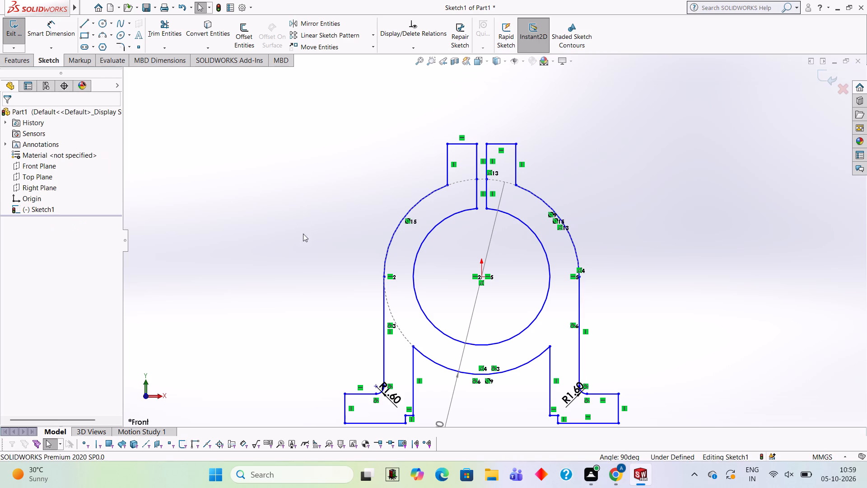
Dimension the radius of the outer arc beside the right lug and the radius of the bore.
{"action": "scroll", "coordinate": [617, 297], "scroll_direction": "down", "scroll_amount": 1}
{"action": "scroll", "coordinate": [617, 292], "scroll_direction": "up", "scroll_amount": 3}
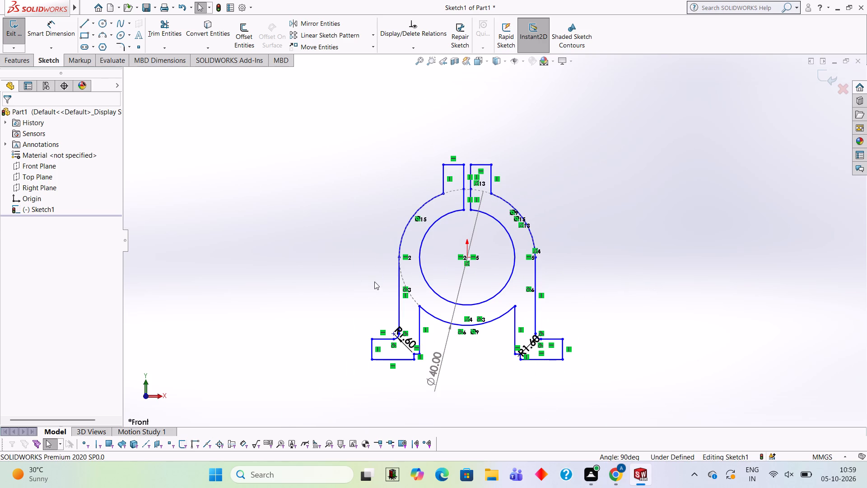
{"action": "left_click", "coordinate": [59, 34]}
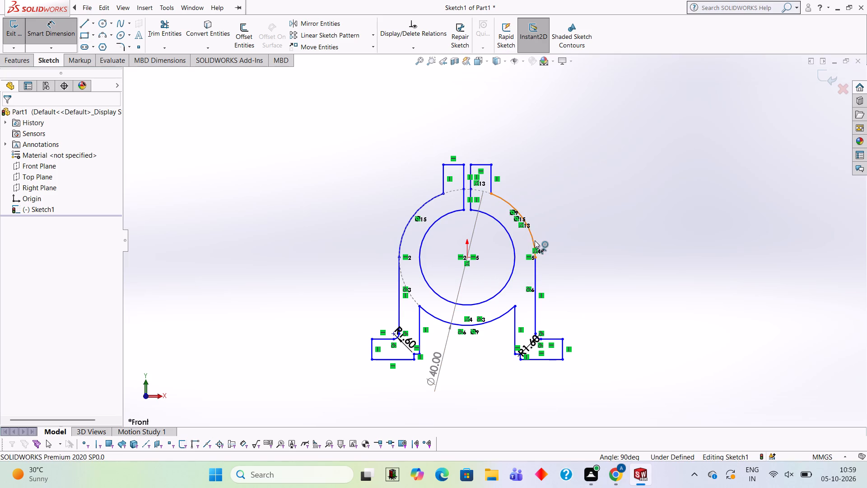
{"action": "left_click", "coordinate": [533, 237]}
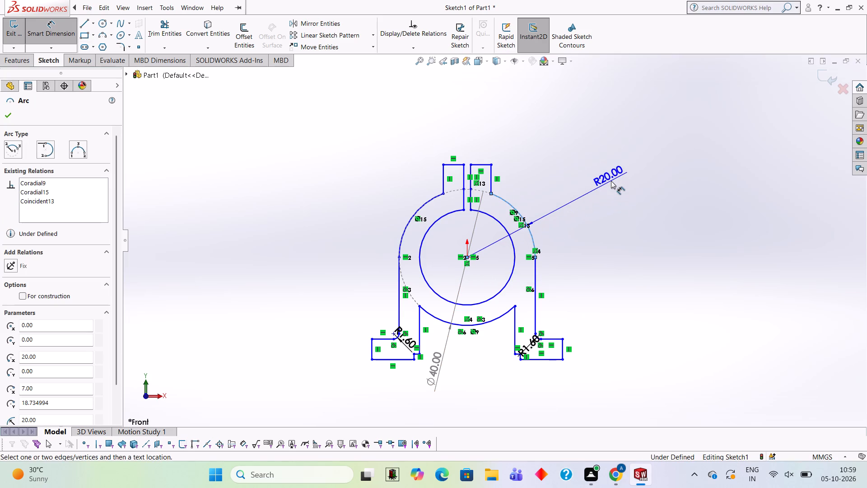
{"action": "left_click", "coordinate": [611, 181]}
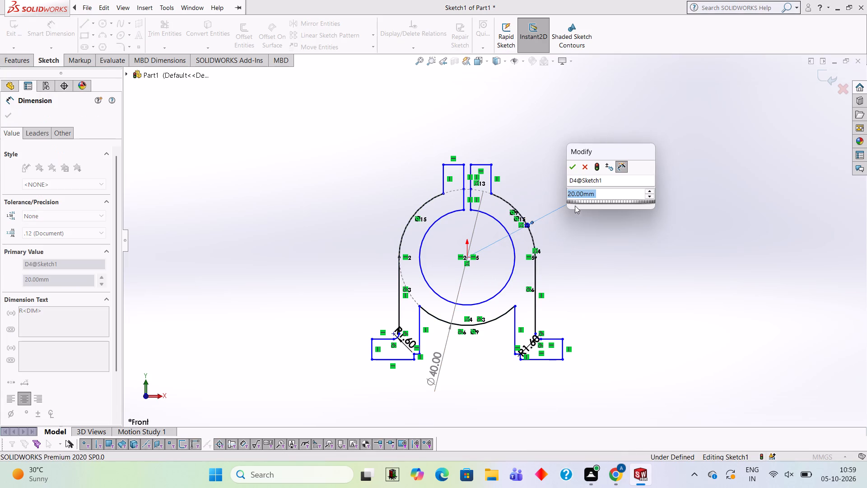
{"action": "left_click", "coordinate": [573, 172]}
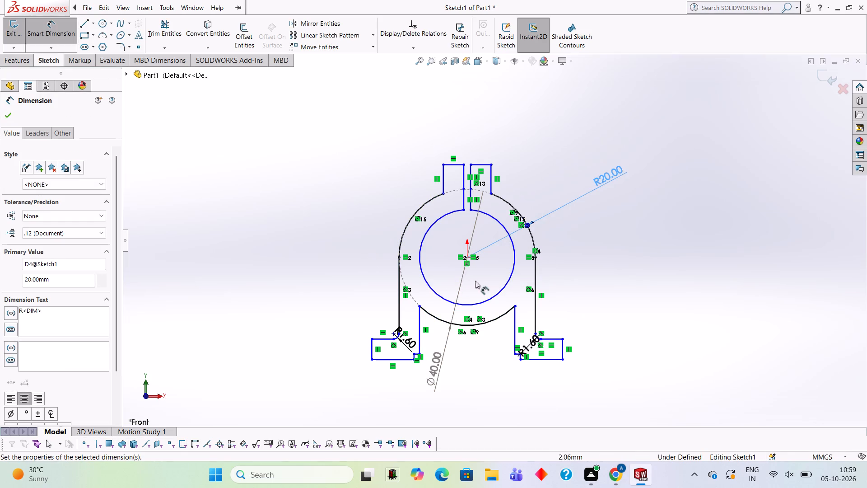
{"action": "left_click", "coordinate": [517, 263]}
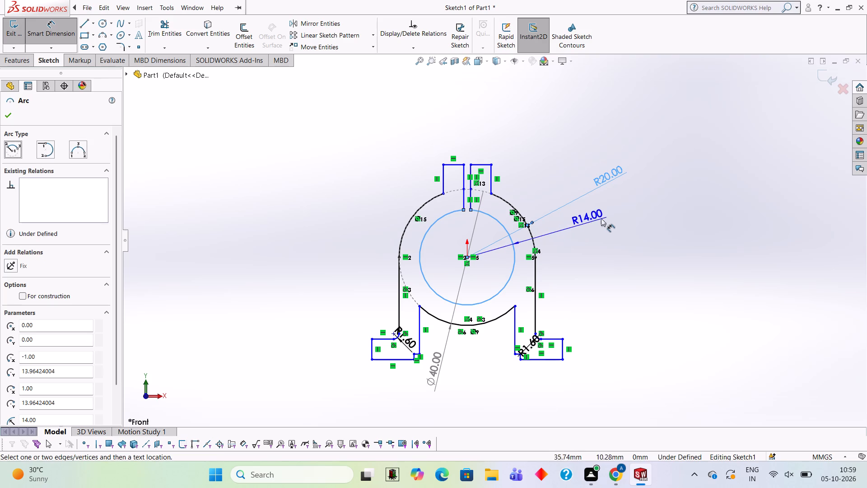
{"action": "left_click", "coordinate": [604, 218]}
{"action": "left_click", "coordinate": [568, 207]}
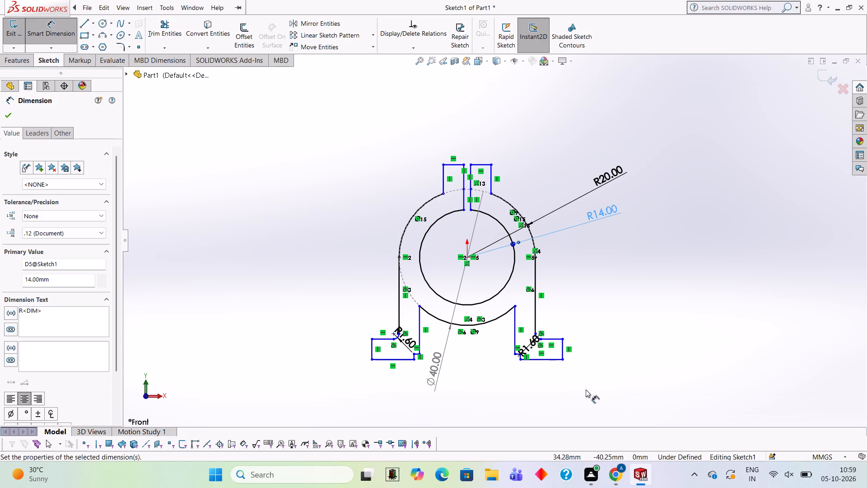
Dimension the vertical distance from the bore centre to the right foot's bottom outer corner, and the height of that foot's outer edge.
{"action": "left_click", "coordinate": [469, 258]}
{"action": "left_click", "coordinate": [564, 360]}
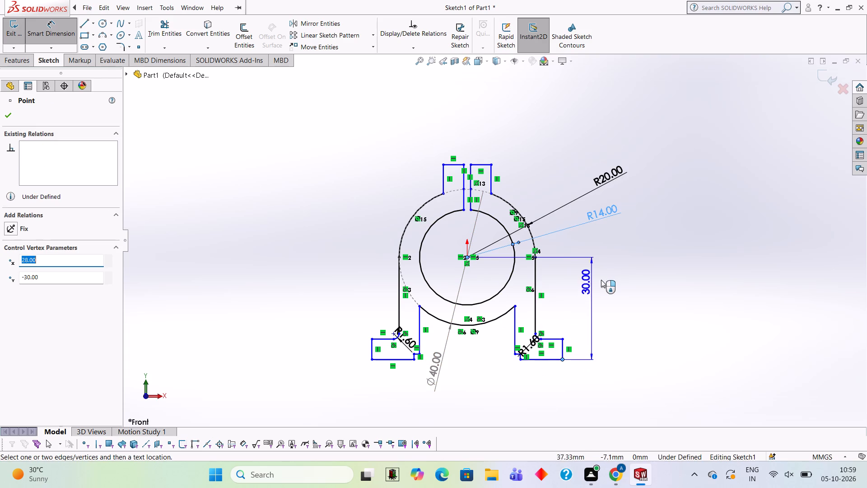
{"action": "left_click", "coordinate": [618, 277]}
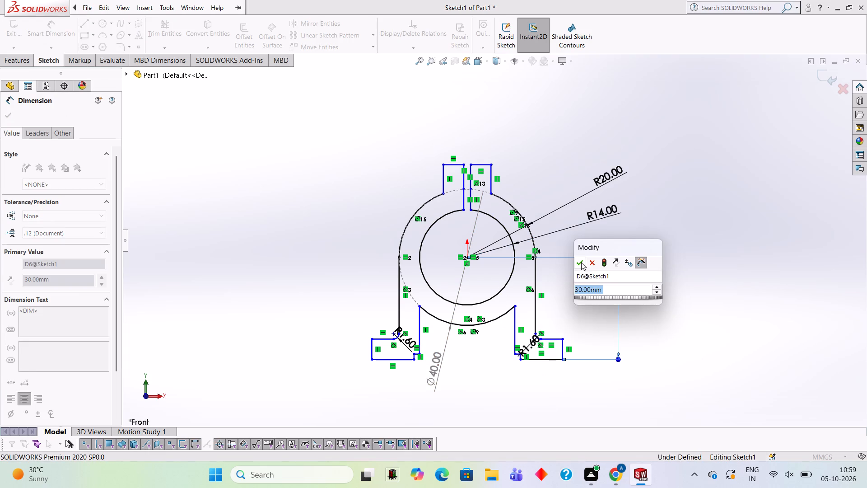
{"action": "left_click", "coordinate": [581, 262]}
{"action": "left_click", "coordinate": [583, 329]}
{"action": "left_click", "coordinate": [564, 345]}
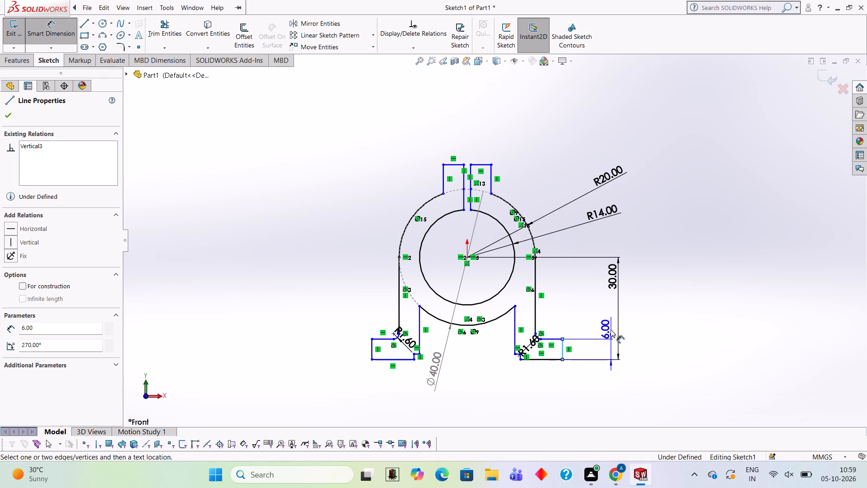
{"action": "left_click", "coordinate": [597, 339]}
{"action": "left_click", "coordinate": [561, 324]}
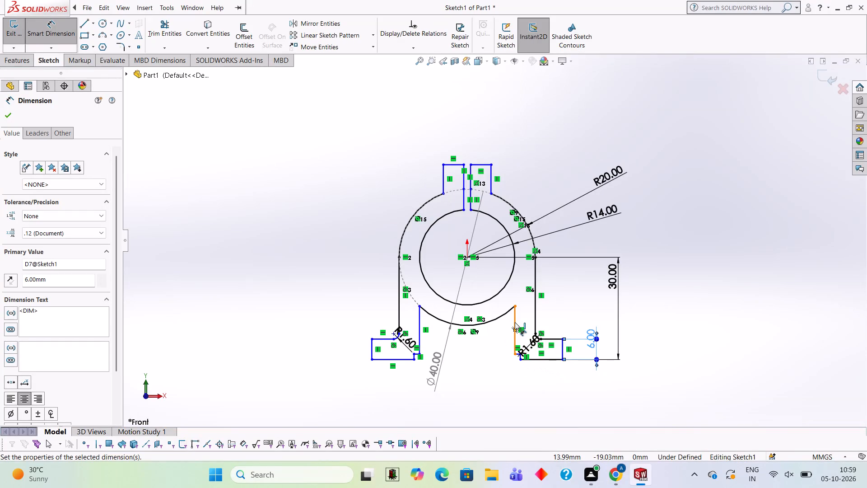
Dimension the width and height of the small notch at the right foot's inner bottom corner.
{"action": "scroll", "coordinate": [543, 341], "scroll_direction": "down", "scroll_amount": 5}
{"action": "left_click", "coordinate": [461, 334]}
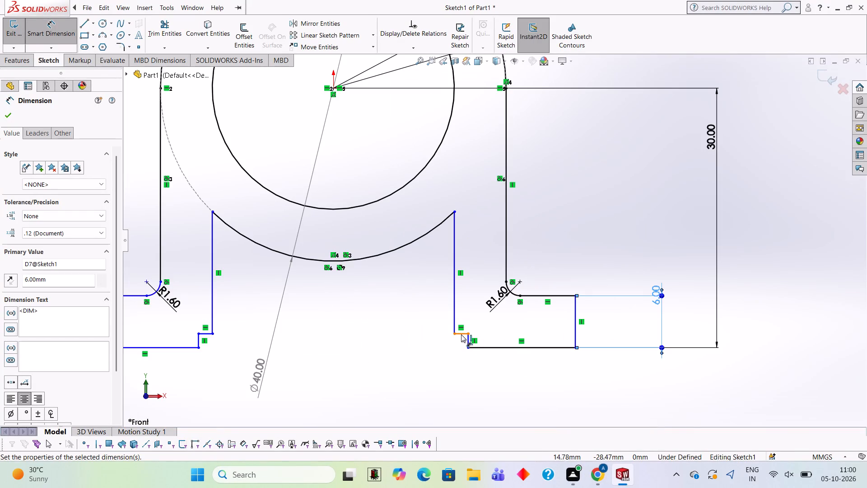
{"action": "left_click", "coordinate": [466, 388]}
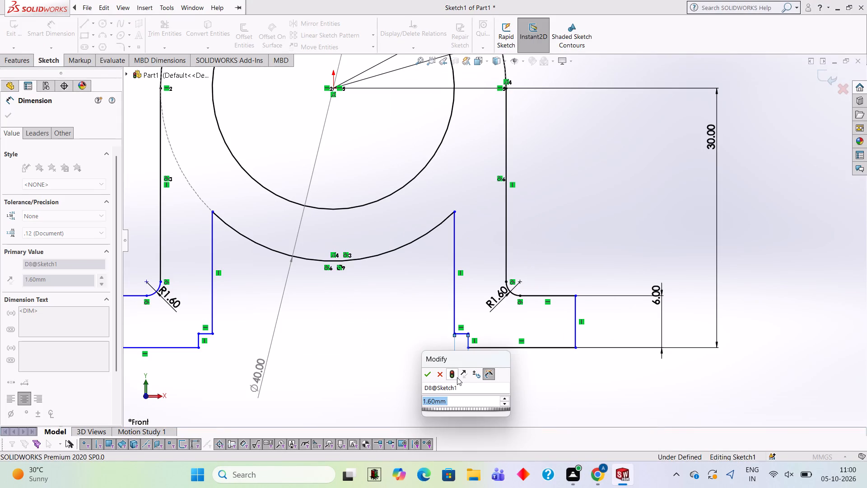
{"action": "left_click", "coordinate": [427, 373]}
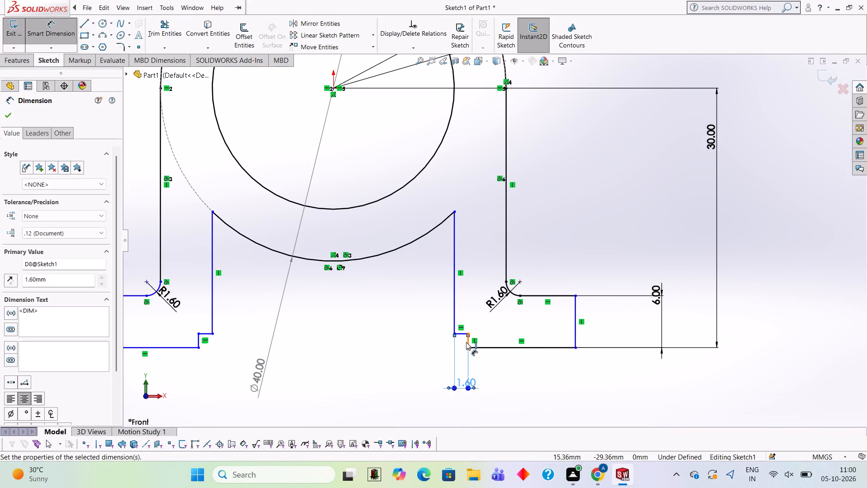
{"action": "left_click", "coordinate": [466, 342]}
{"action": "left_click", "coordinate": [434, 343]}
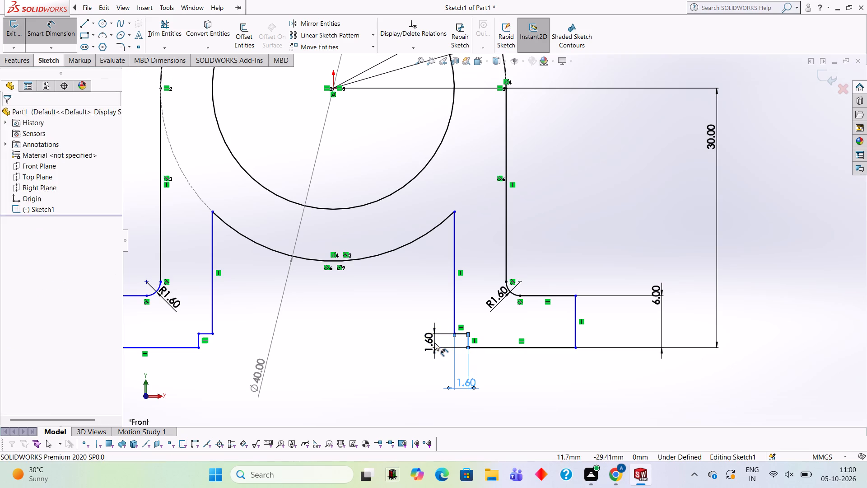
{"action": "left_click", "coordinate": [396, 328]}
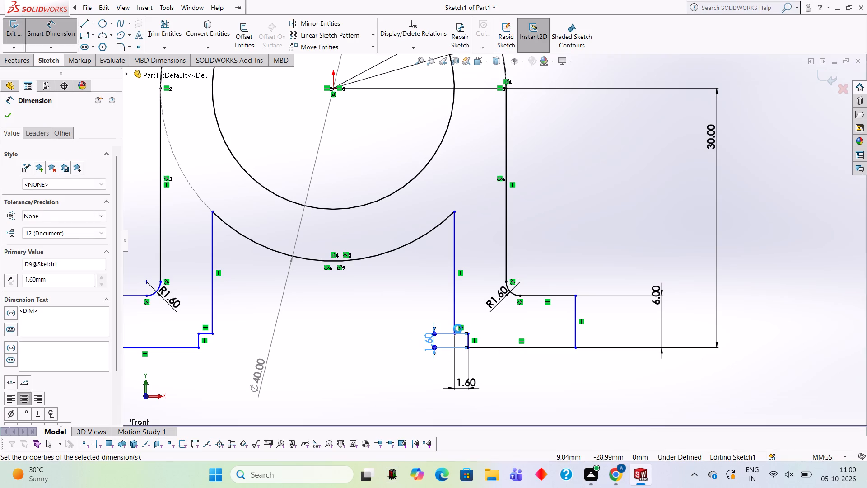
Dimension the horizontal distance from the top of the right leg's inner edge to the right foot's outer edge.
{"action": "left_click", "coordinate": [454, 214]}
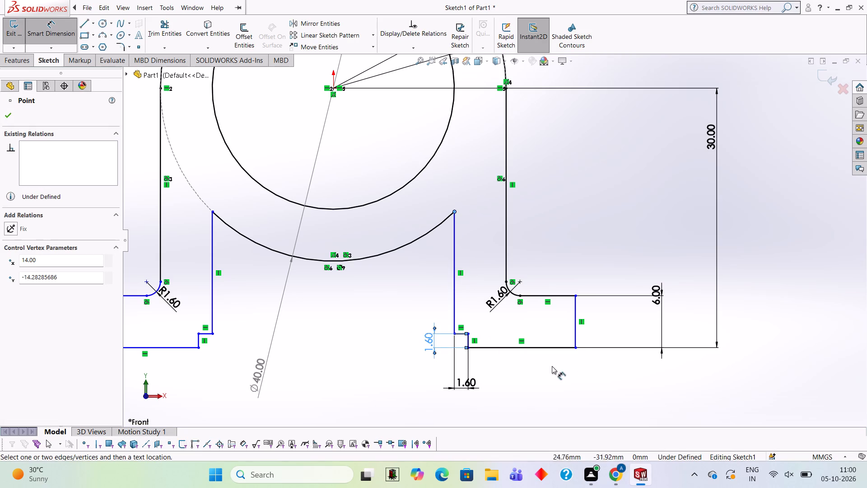
{"action": "left_click", "coordinate": [576, 345]}
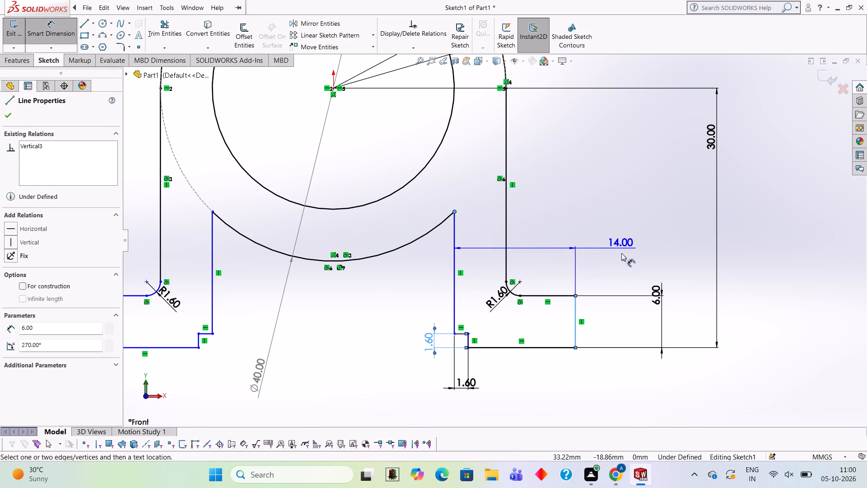
{"action": "left_click", "coordinate": [621, 253]}
{"action": "left_click", "coordinate": [583, 244]}
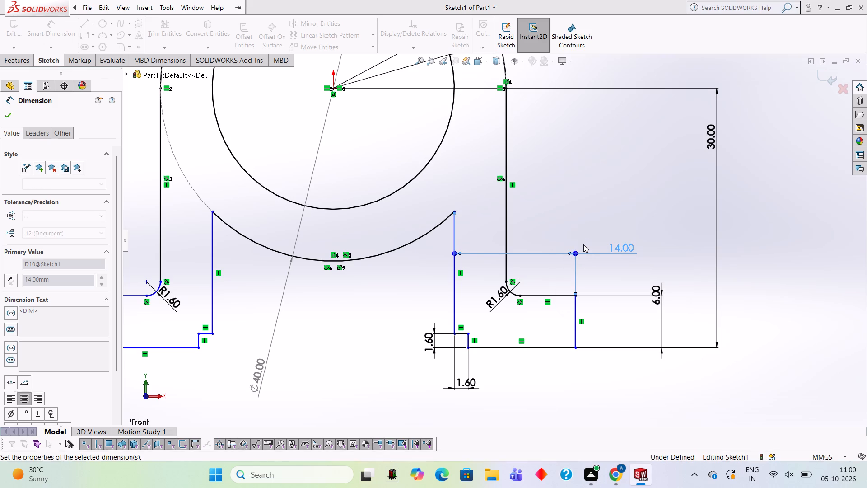
Dimension the vertical distance from the bore centre to the left foot's bottom outer corner.
{"action": "scroll", "coordinate": [539, 267], "scroll_direction": "up", "scroll_amount": 5}
{"action": "scroll", "coordinate": [300, 219], "scroll_direction": "up", "scroll_amount": 1}
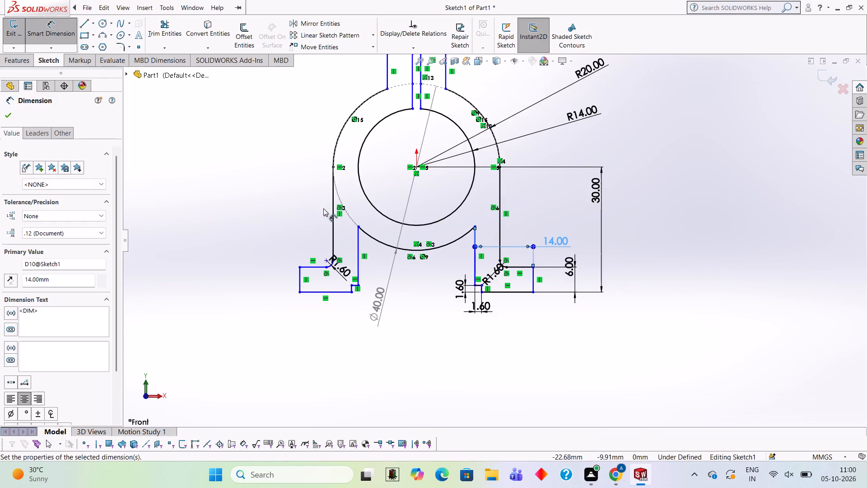
{"action": "scroll", "coordinate": [326, 211], "scroll_direction": "down", "scroll_amount": 1}
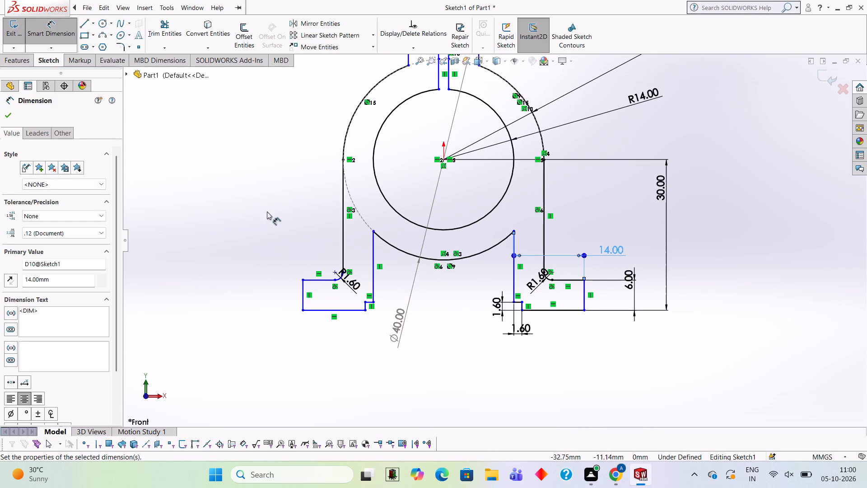
{"action": "left_click", "coordinate": [443, 159]}
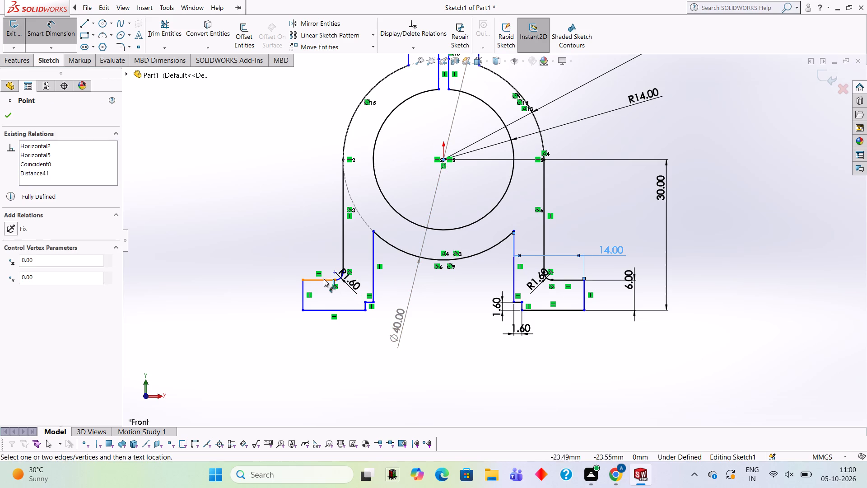
{"action": "left_click", "coordinate": [304, 310]}
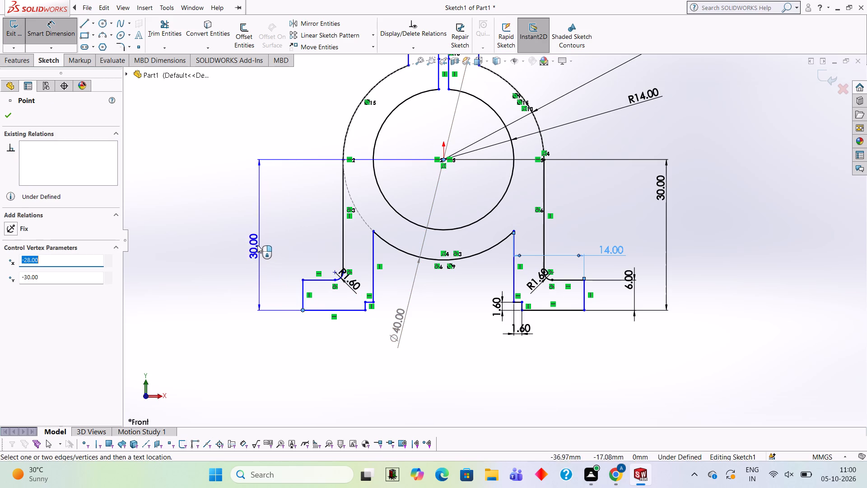
{"action": "left_click", "coordinate": [251, 239]}
{"action": "left_click", "coordinate": [205, 223]}
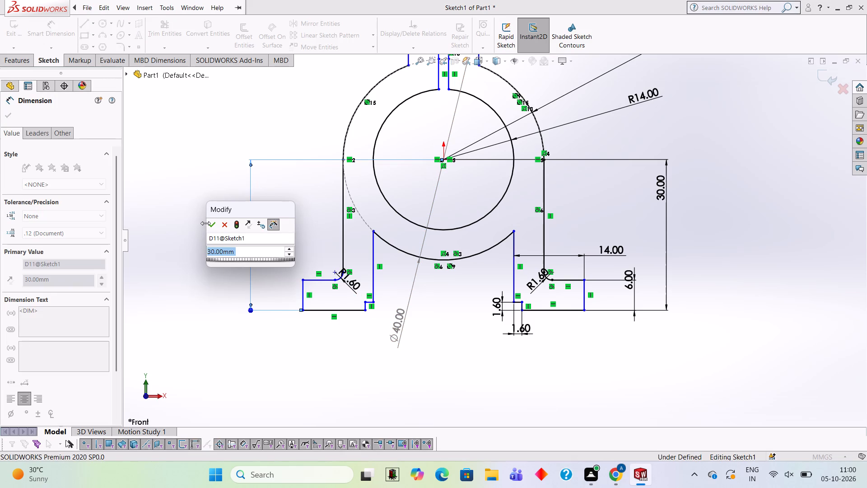
{"action": "left_click", "coordinate": [207, 223]}
{"action": "left_click", "coordinate": [340, 371]}
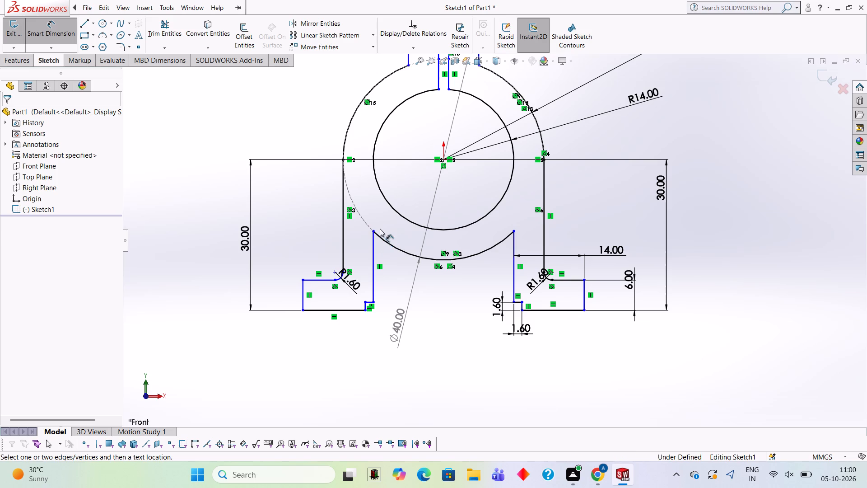
Dimension the vertical distance from the bore centre to the bottom end of the left leg's inner edge.
{"action": "left_click", "coordinate": [443, 162]}
{"action": "left_click", "coordinate": [374, 301]}
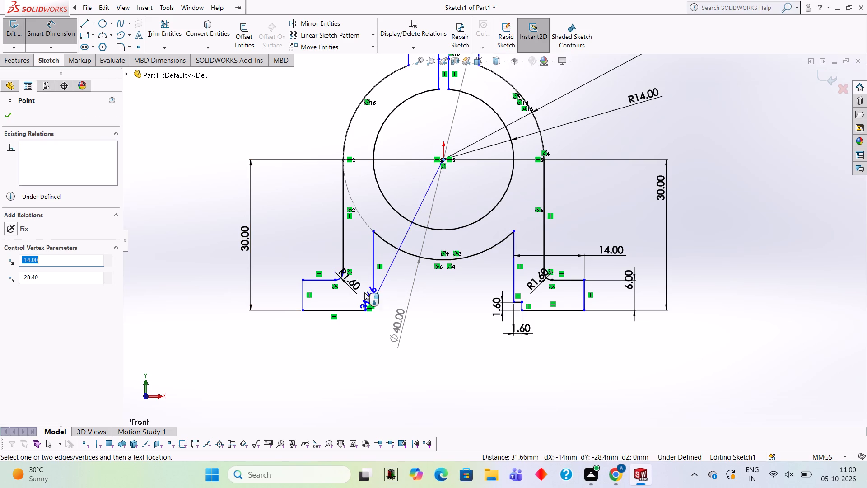
{"action": "left_click_drag", "start_coordinate": [276, 232], "coordinate": [280, 234]}
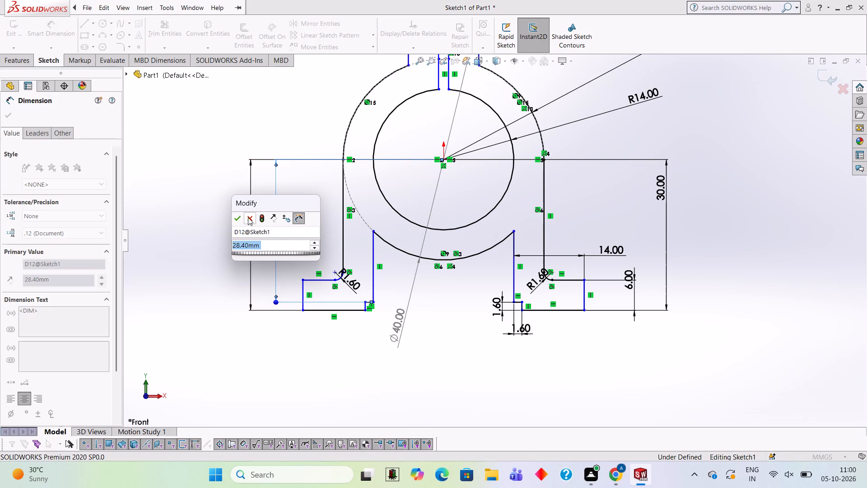
{"action": "left_click", "coordinate": [238, 222]}
Dimension the horizontal length of the left foot's top edge.
{"action": "left_click", "coordinate": [318, 277]}
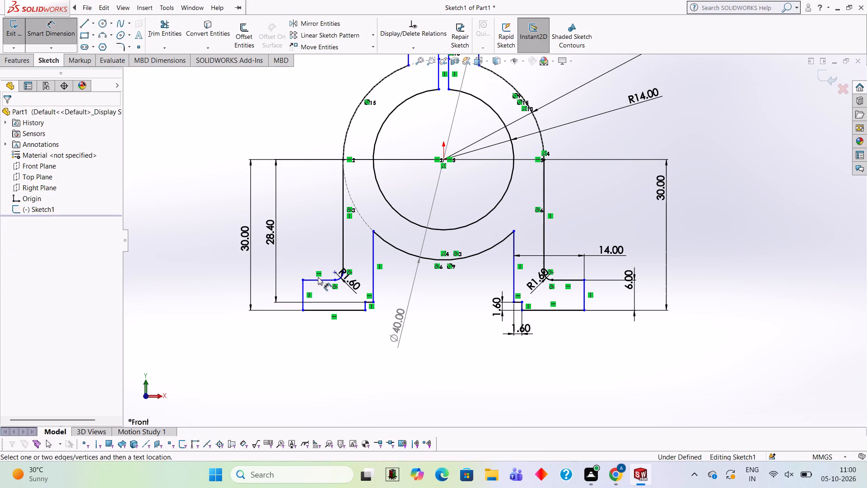
{"action": "left_click", "coordinate": [318, 278]}
{"action": "left_click", "coordinate": [319, 254]}
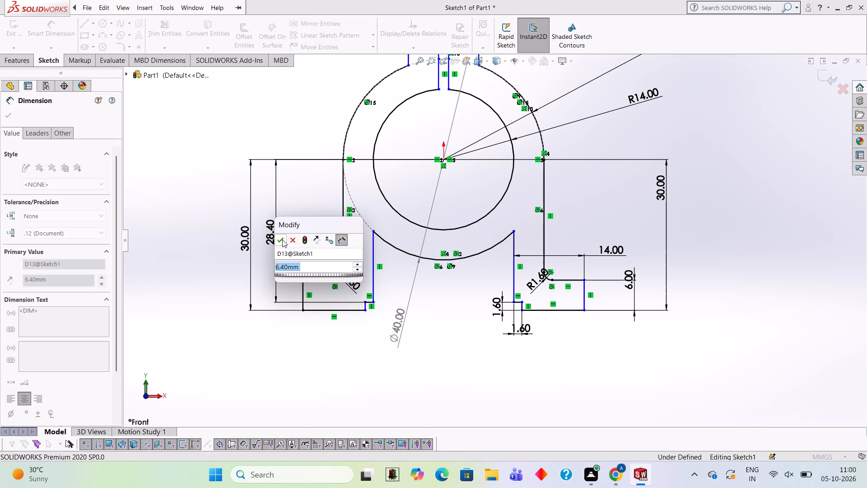
{"action": "left_click", "coordinate": [276, 238]}
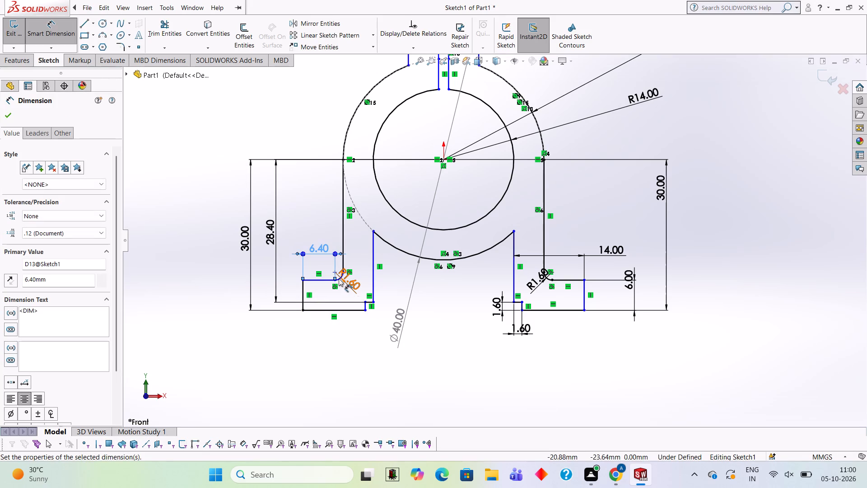
{"action": "left_click", "coordinate": [339, 278]}
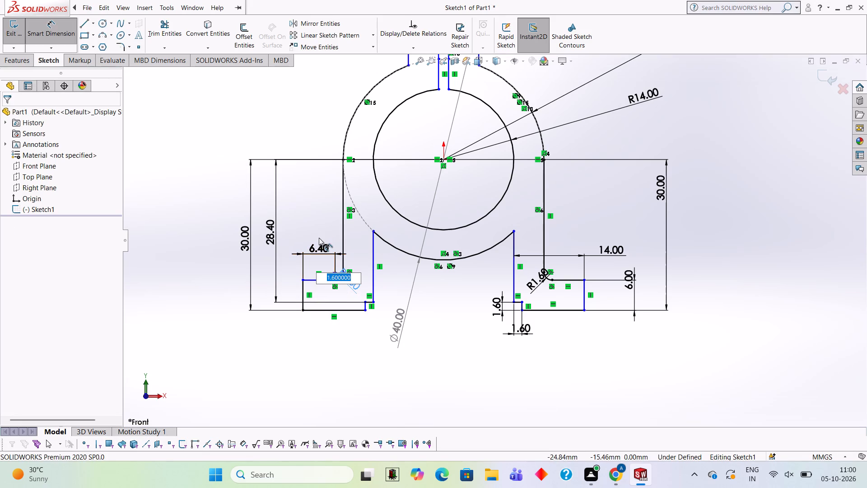
{"action": "key", "text": "Escape"}
Dimension the vertical distance between the top and bottom ends of the right lug's inner edge.
{"action": "scroll", "coordinate": [351, 286], "scroll_direction": "down", "scroll_amount": 1}
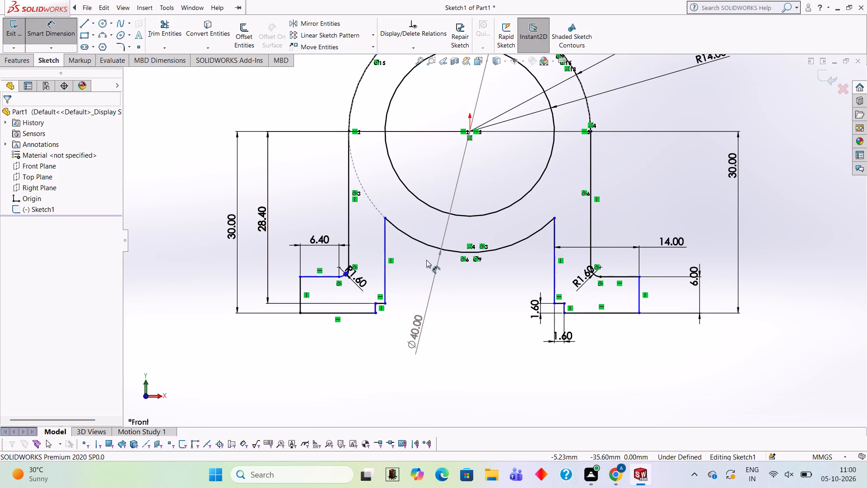
{"action": "scroll", "coordinate": [425, 260], "scroll_direction": "up", "scroll_amount": 1}
{"action": "scroll", "coordinate": [451, 218], "scroll_direction": "up", "scroll_amount": 2}
{"action": "scroll", "coordinate": [490, 171], "scroll_direction": "up", "scroll_amount": 2}
{"action": "scroll", "coordinate": [479, 157], "scroll_direction": "down", "scroll_amount": 2}
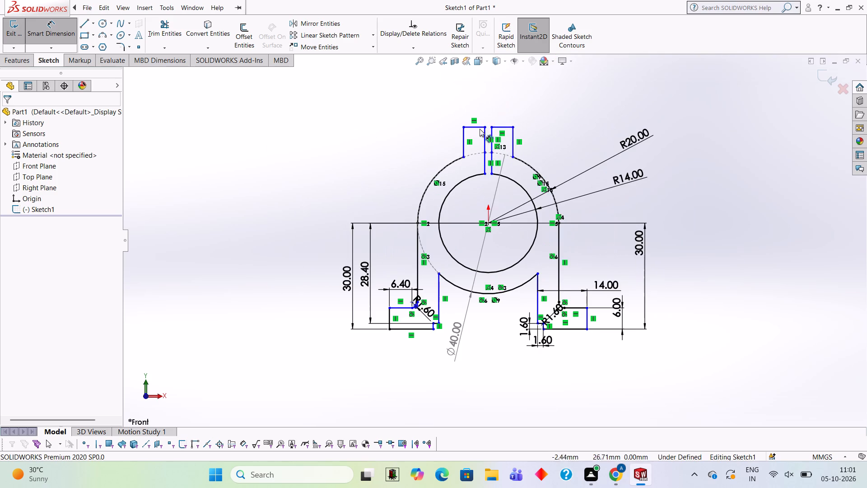
{"action": "left_click", "coordinate": [490, 126]}
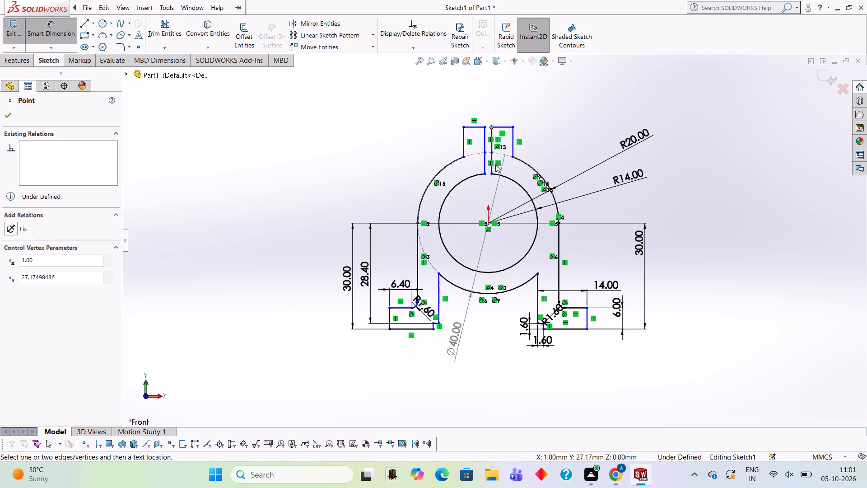
{"action": "left_click", "coordinate": [490, 173]}
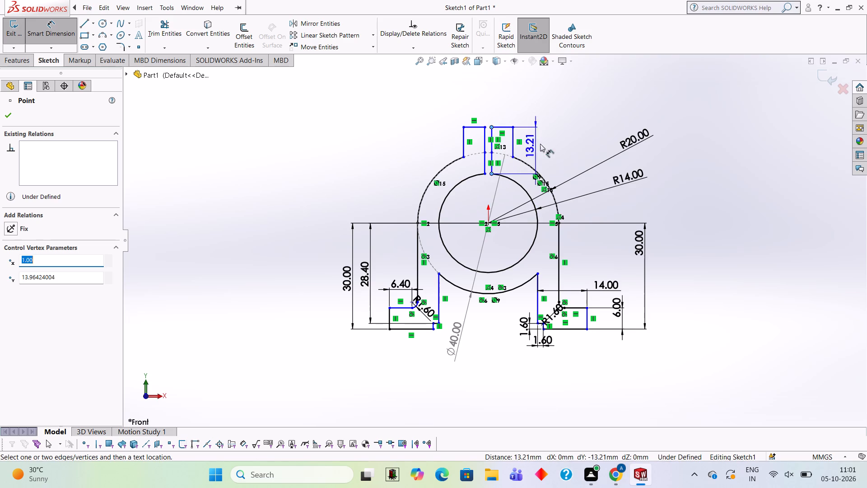
{"action": "left_click", "coordinate": [568, 137]}
{"action": "left_click", "coordinate": [531, 123]}
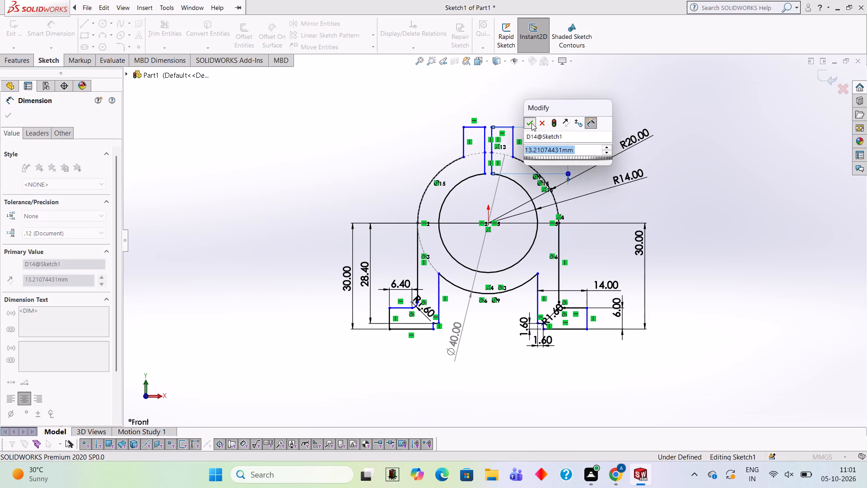
Dimension the widths of the left and right lugs along their top edges.
{"action": "left_click", "coordinate": [475, 127]}
{"action": "left_click", "coordinate": [475, 108]}
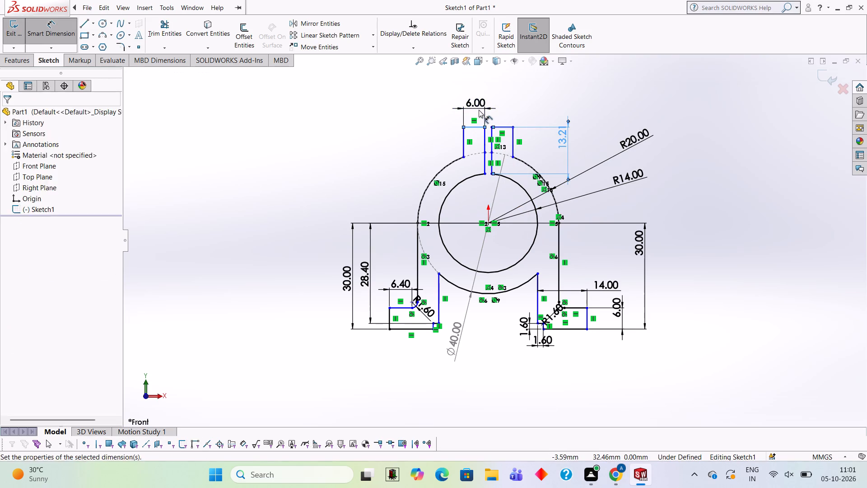
{"action": "left_click", "coordinate": [437, 96]}
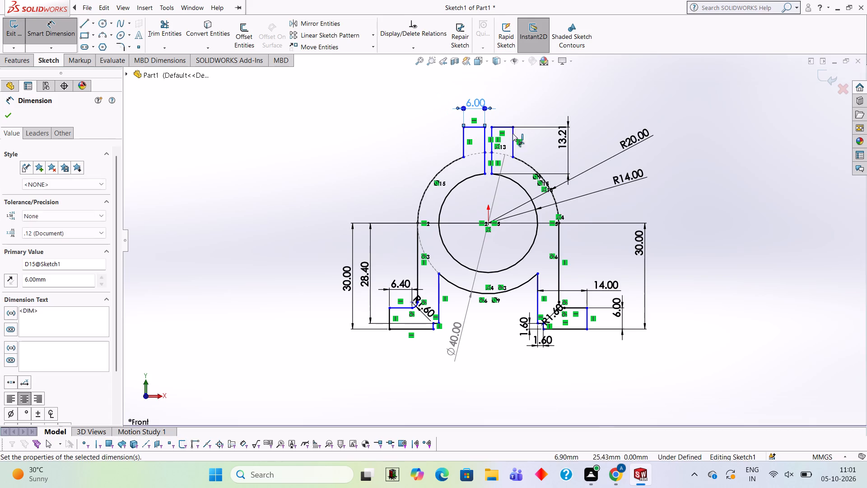
{"action": "left_click", "coordinate": [501, 127]}
{"action": "left_click", "coordinate": [503, 108]}
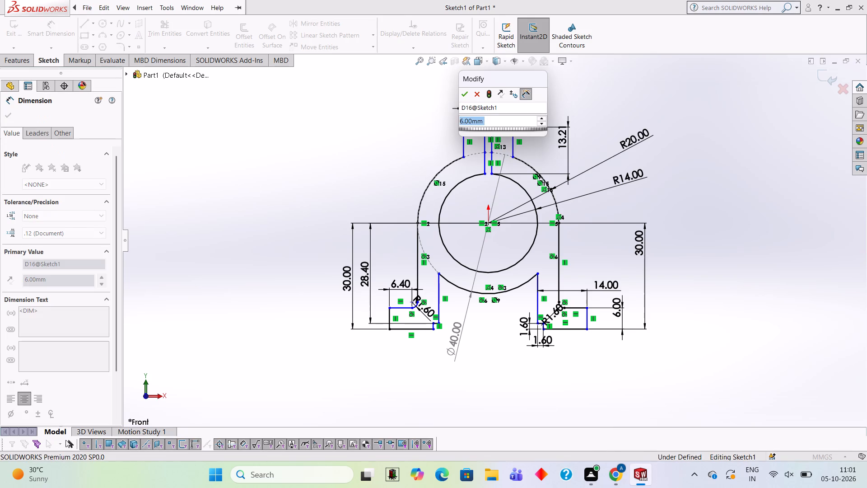
{"action": "left_click", "coordinate": [466, 94]}
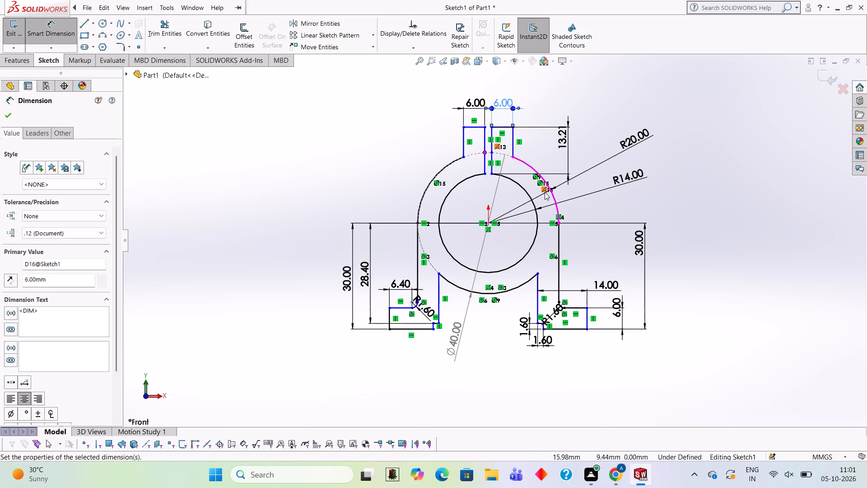
Dimension the vertical distance from the bore centre to the left lug's top inner corner.
{"action": "left_click", "coordinate": [485, 127]}
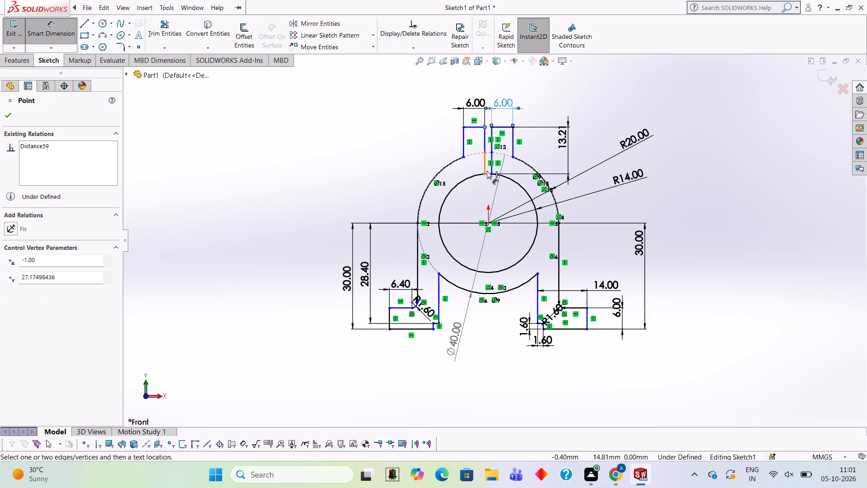
{"action": "left_click", "coordinate": [488, 222]}
{"action": "left_click", "coordinate": [364, 179]}
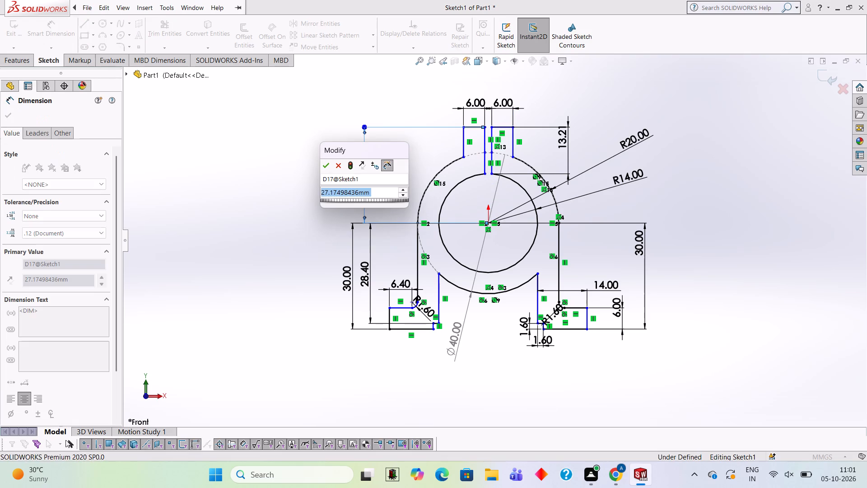
{"action": "left_click", "coordinate": [330, 169]}
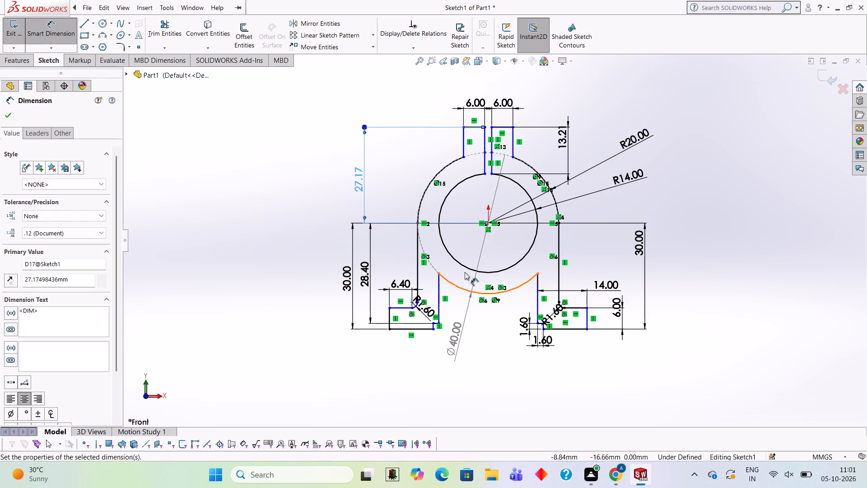
Dimension the vertical distance between the top and bottom ends of the left leg's inner edge.
{"action": "left_click", "coordinate": [438, 273]}
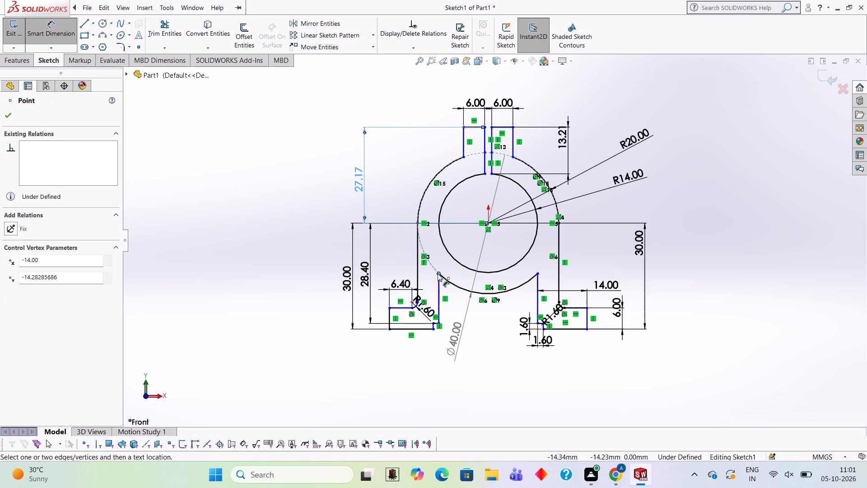
{"action": "left_click", "coordinate": [438, 322]}
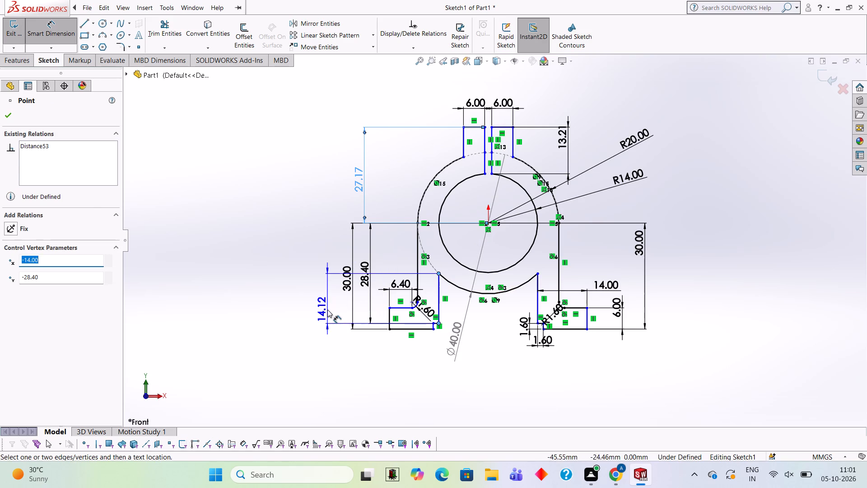
{"action": "left_click", "coordinate": [327, 310]}
{"action": "left_click", "coordinate": [289, 300]}
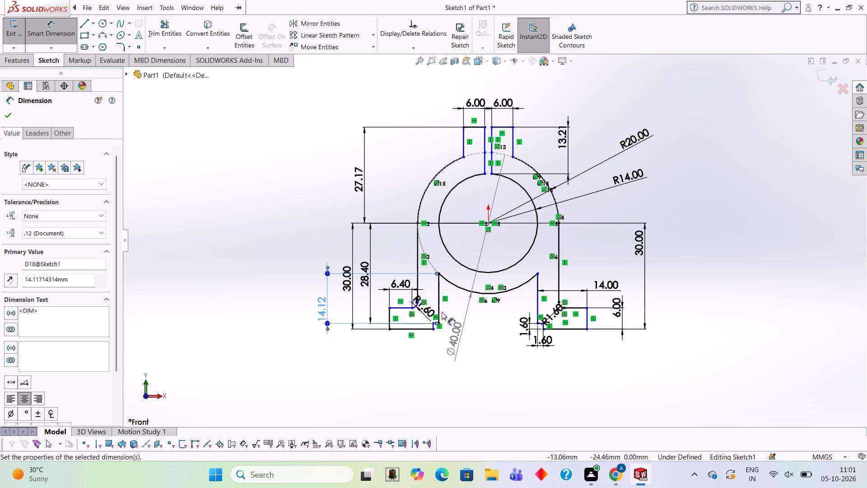
Dimension the width of the small notch at the left foot's inner bottom corner.
{"action": "scroll", "coordinate": [438, 324], "scroll_direction": "down", "scroll_amount": 4}
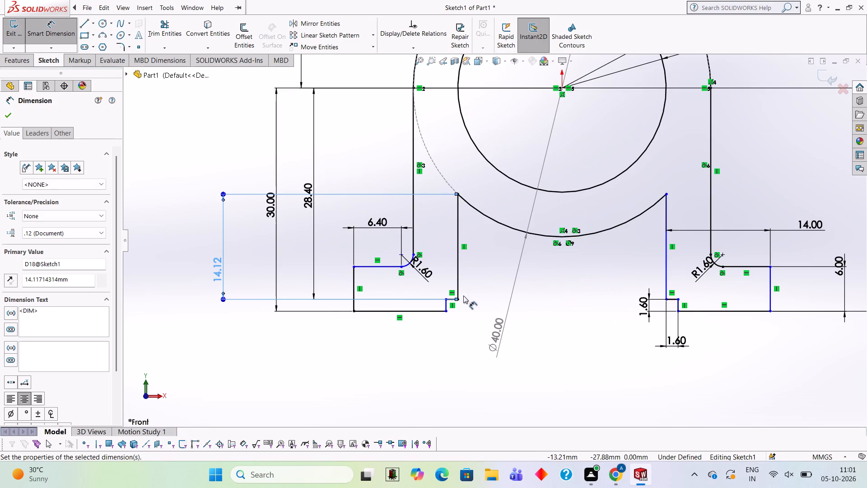
{"action": "scroll", "coordinate": [460, 297], "scroll_direction": "down", "scroll_amount": 1}
{"action": "left_click", "coordinate": [451, 296]}
{"action": "left_click", "coordinate": [452, 338]}
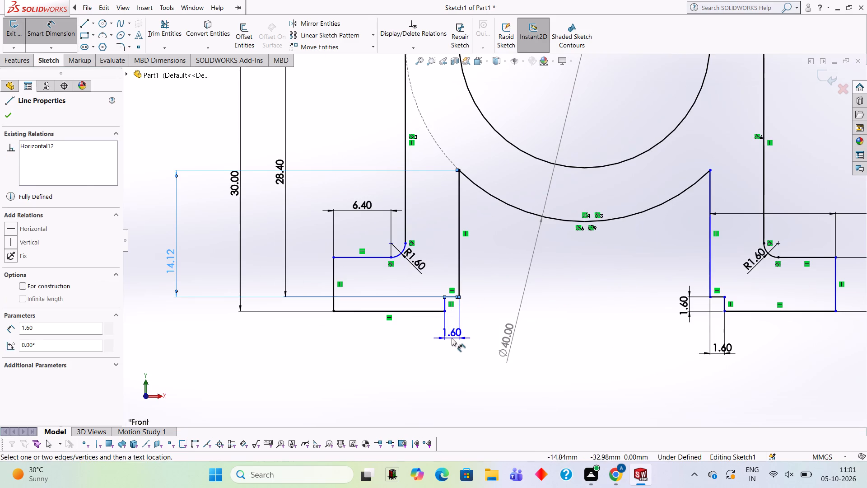
{"action": "left_click", "coordinate": [415, 322]}
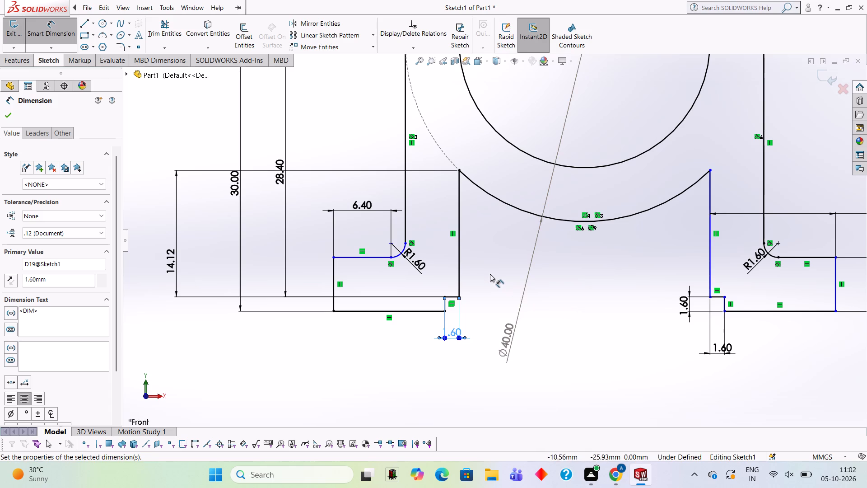
{"action": "scroll", "coordinate": [489, 272], "scroll_direction": "up", "scroll_amount": 3}
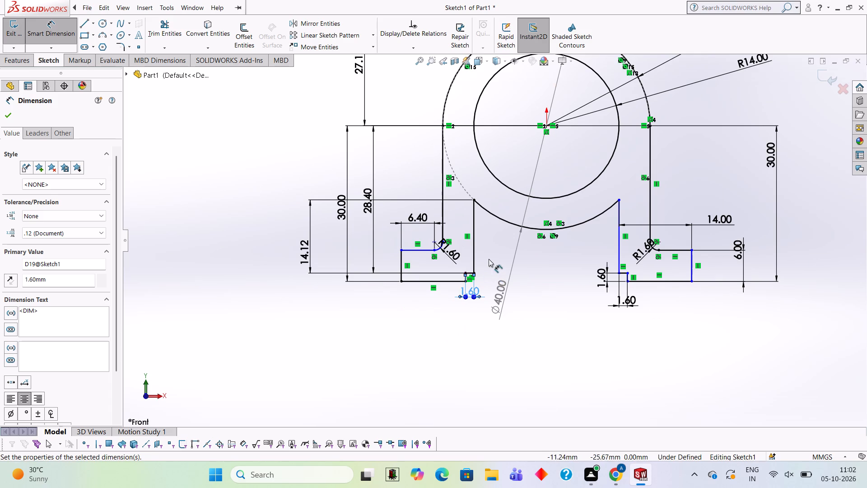
{"action": "scroll", "coordinate": [494, 250], "scroll_direction": "up", "scroll_amount": 2}
{"action": "scroll", "coordinate": [516, 235], "scroll_direction": "down", "scroll_amount": 2}
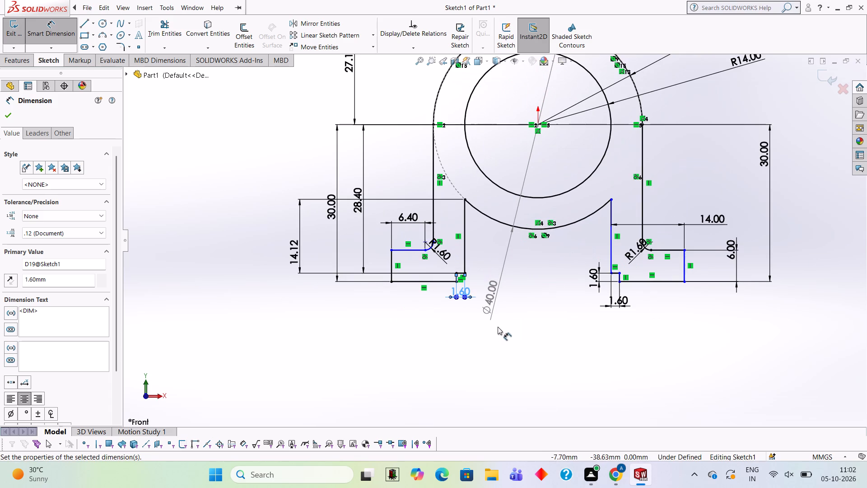
{"action": "key", "text": "Escape"}
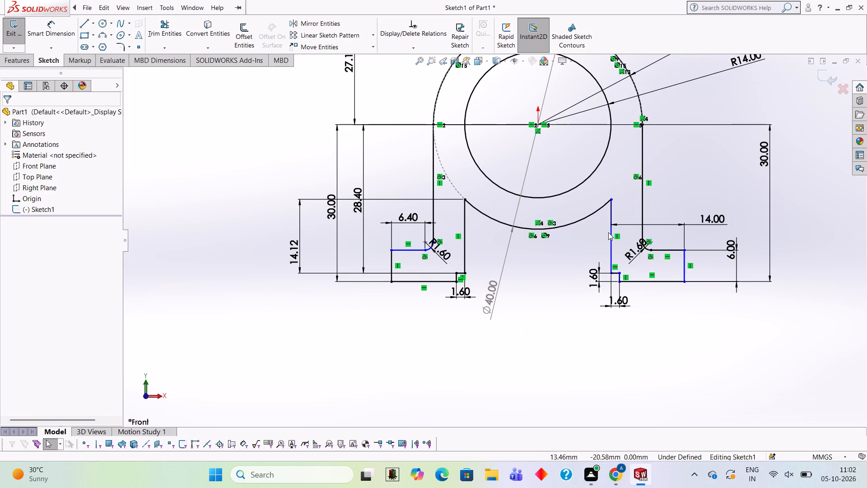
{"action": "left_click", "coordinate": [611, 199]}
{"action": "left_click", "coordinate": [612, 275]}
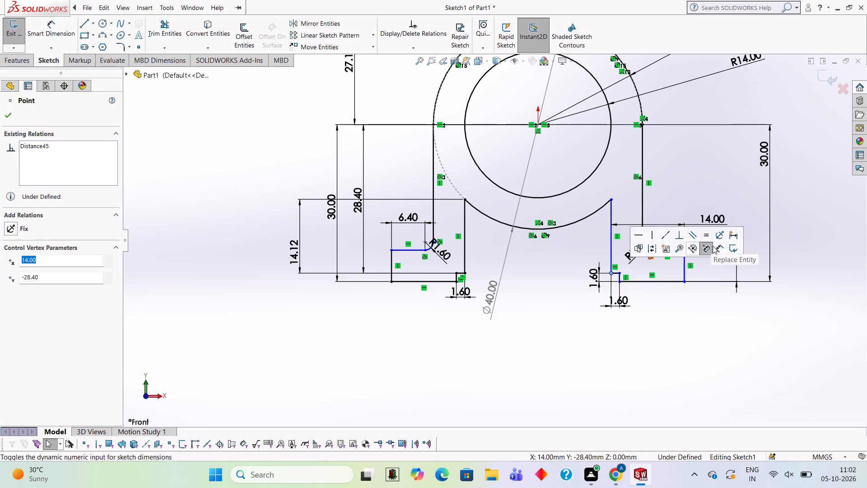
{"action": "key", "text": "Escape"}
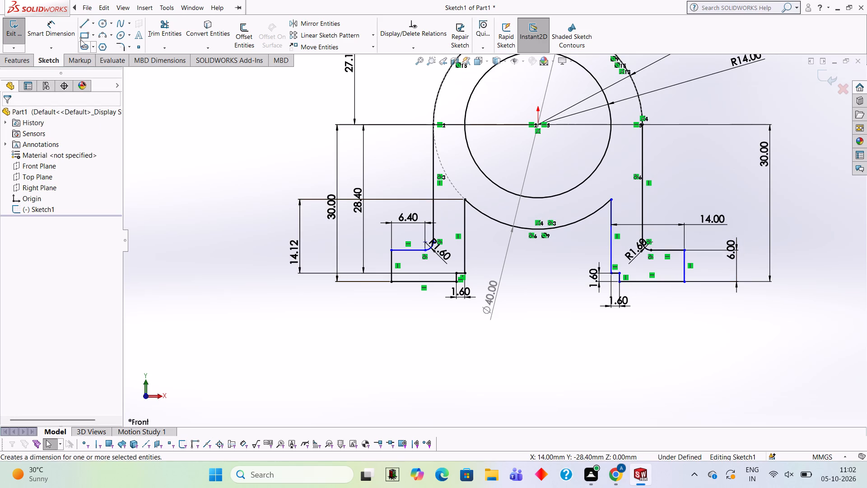
Dimension the vertical distance between the top and bottom ends of the right leg's inner edge.
{"action": "left_click", "coordinate": [70, 31]}
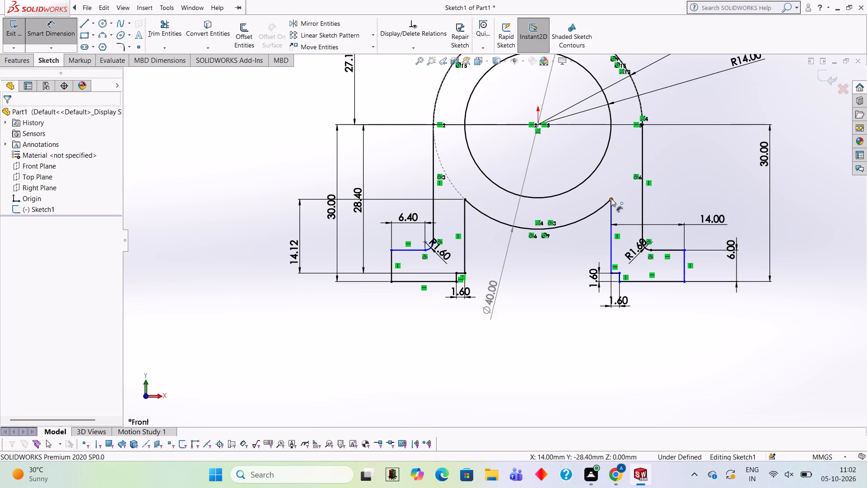
{"action": "left_click", "coordinate": [611, 198]}
{"action": "left_click", "coordinate": [611, 273]}
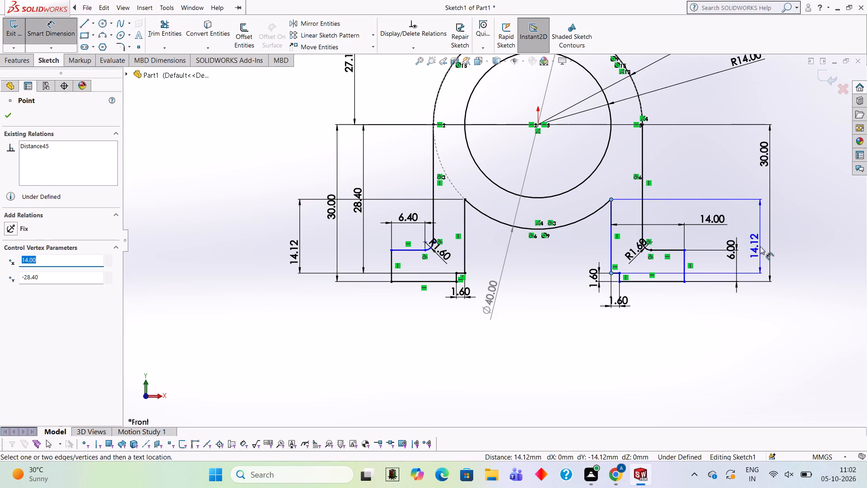
{"action": "left_click", "coordinate": [756, 246]}
{"action": "left_click", "coordinate": [715, 231]}
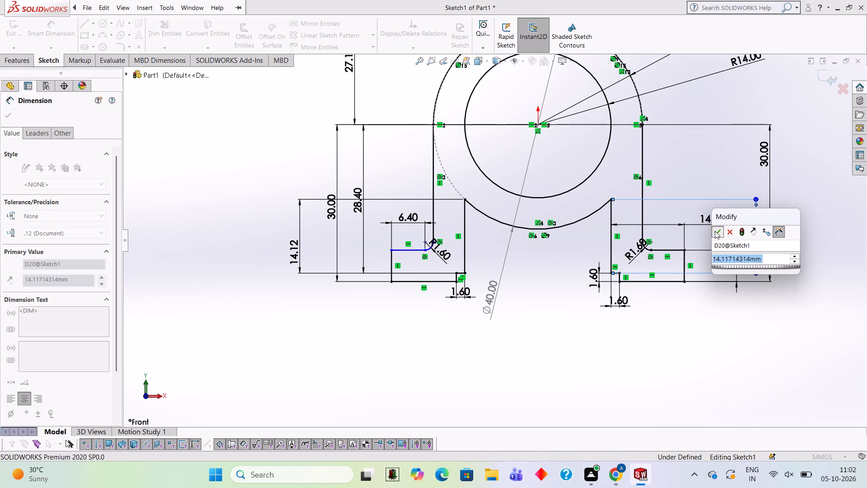
{"action": "left_click", "coordinate": [695, 349]}
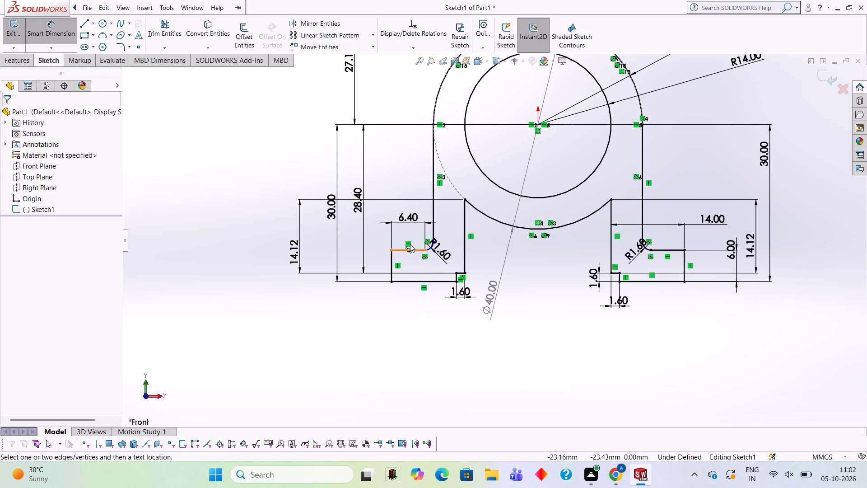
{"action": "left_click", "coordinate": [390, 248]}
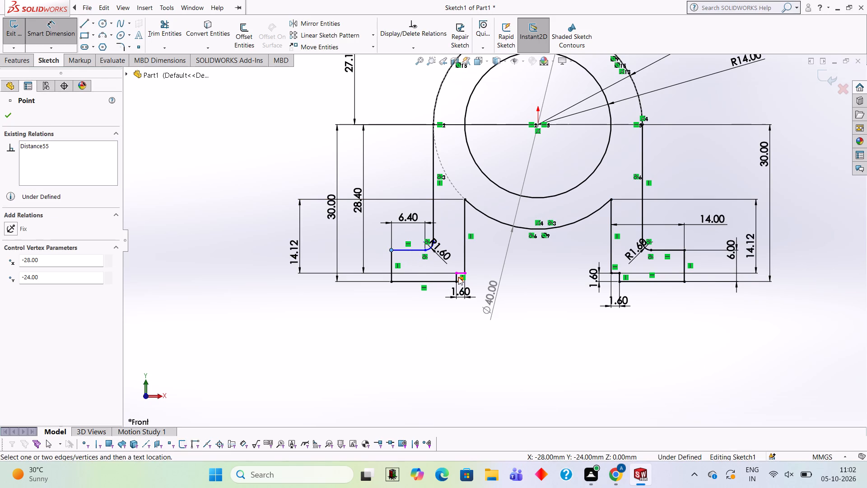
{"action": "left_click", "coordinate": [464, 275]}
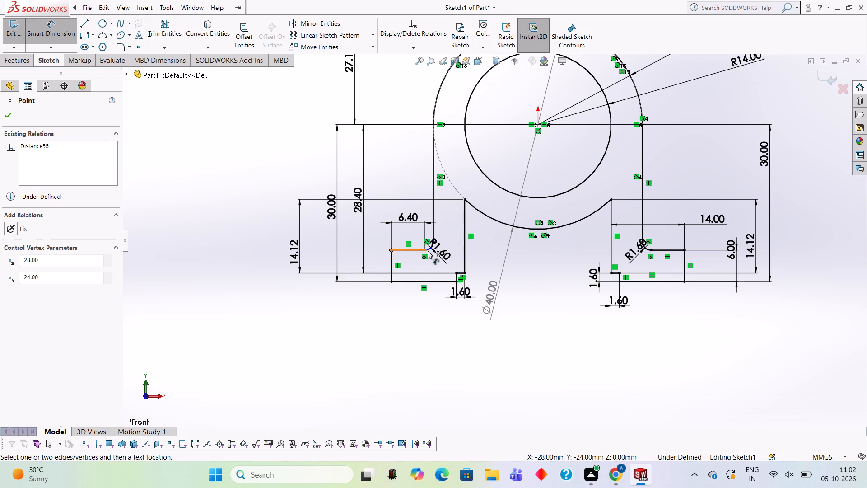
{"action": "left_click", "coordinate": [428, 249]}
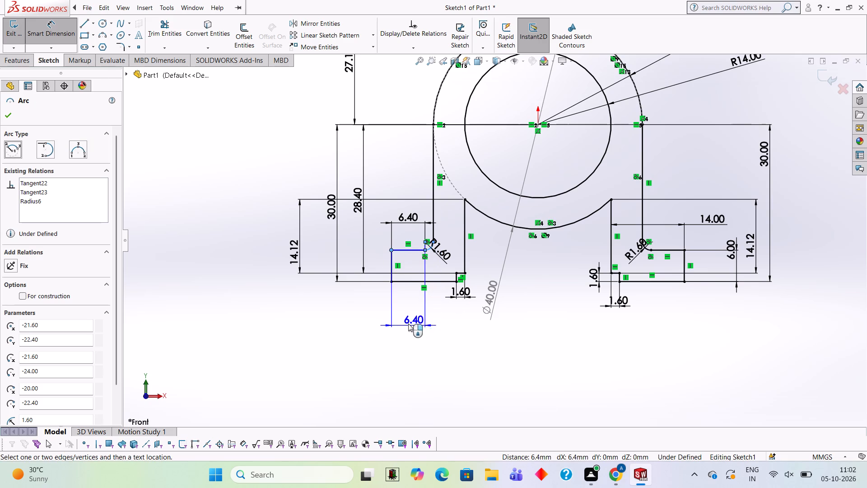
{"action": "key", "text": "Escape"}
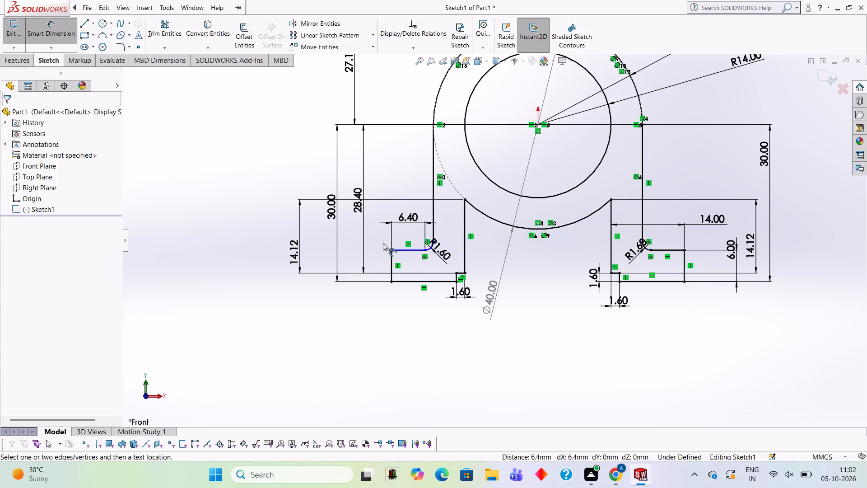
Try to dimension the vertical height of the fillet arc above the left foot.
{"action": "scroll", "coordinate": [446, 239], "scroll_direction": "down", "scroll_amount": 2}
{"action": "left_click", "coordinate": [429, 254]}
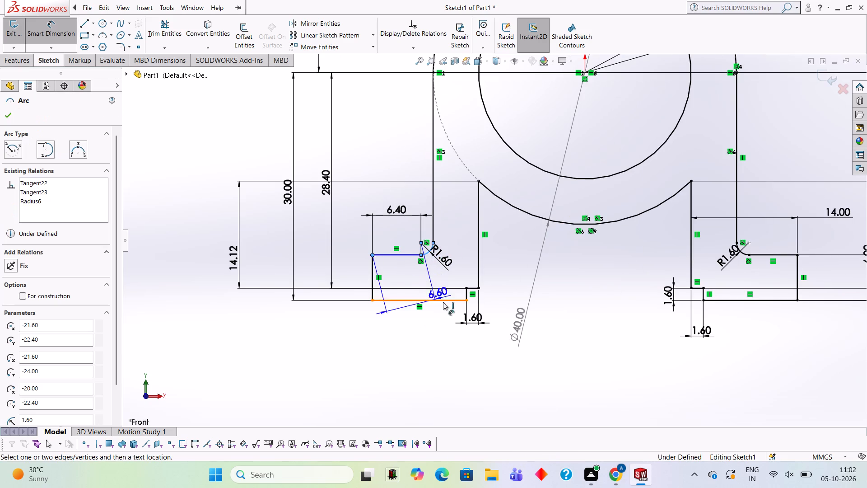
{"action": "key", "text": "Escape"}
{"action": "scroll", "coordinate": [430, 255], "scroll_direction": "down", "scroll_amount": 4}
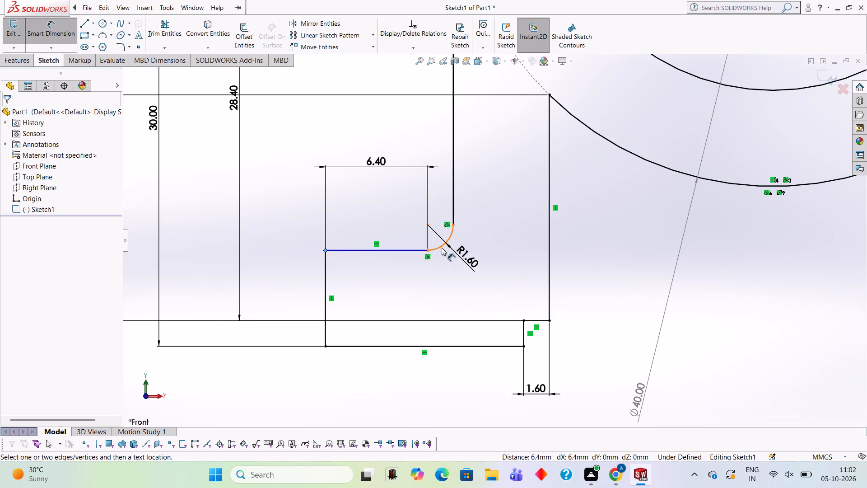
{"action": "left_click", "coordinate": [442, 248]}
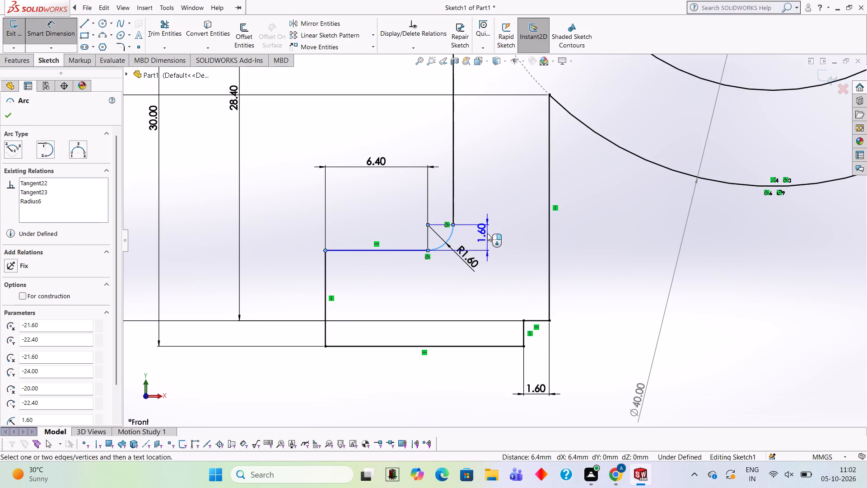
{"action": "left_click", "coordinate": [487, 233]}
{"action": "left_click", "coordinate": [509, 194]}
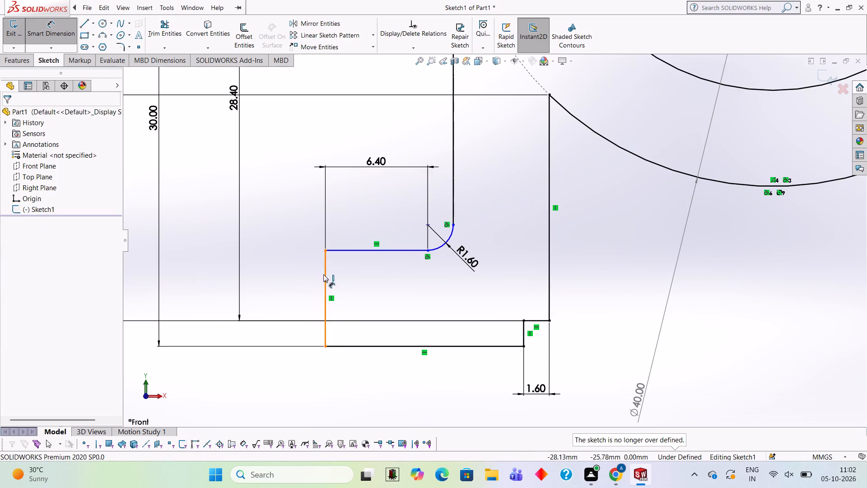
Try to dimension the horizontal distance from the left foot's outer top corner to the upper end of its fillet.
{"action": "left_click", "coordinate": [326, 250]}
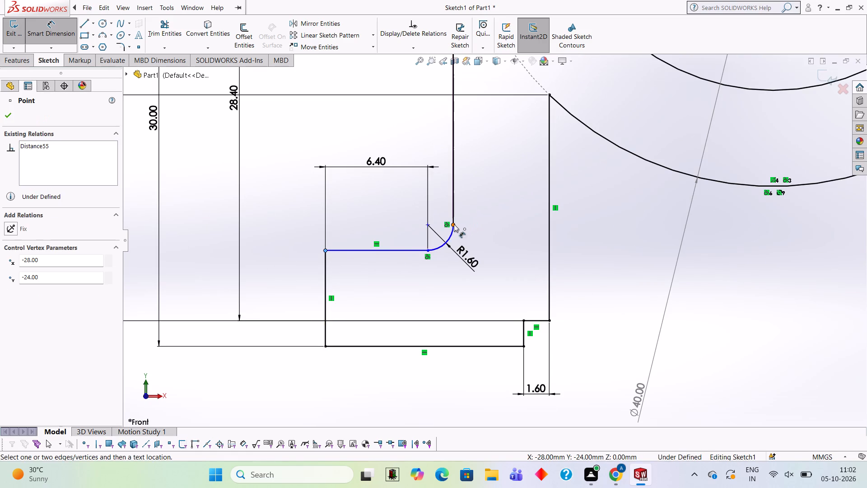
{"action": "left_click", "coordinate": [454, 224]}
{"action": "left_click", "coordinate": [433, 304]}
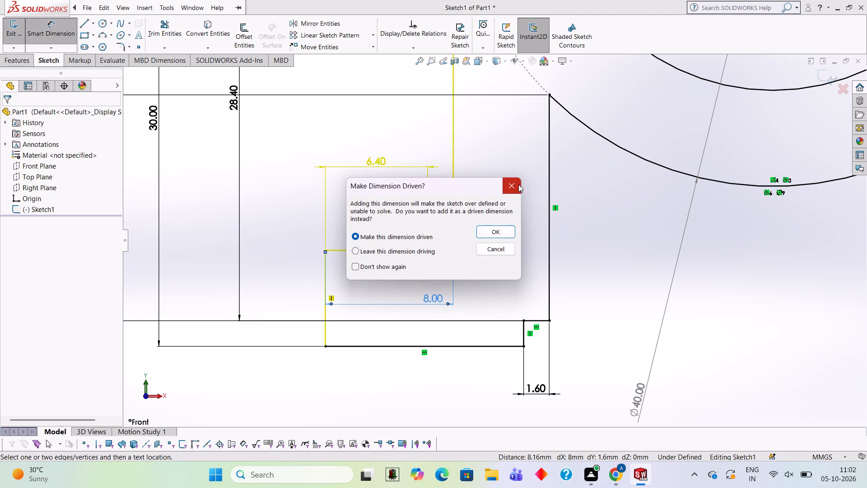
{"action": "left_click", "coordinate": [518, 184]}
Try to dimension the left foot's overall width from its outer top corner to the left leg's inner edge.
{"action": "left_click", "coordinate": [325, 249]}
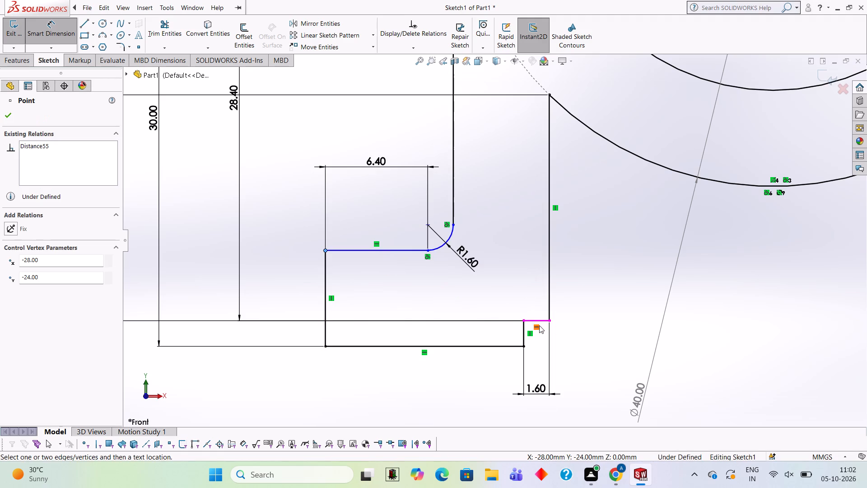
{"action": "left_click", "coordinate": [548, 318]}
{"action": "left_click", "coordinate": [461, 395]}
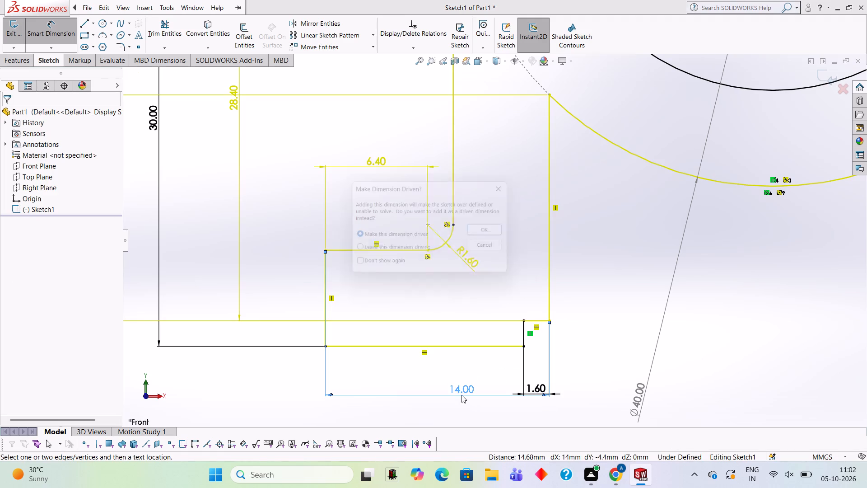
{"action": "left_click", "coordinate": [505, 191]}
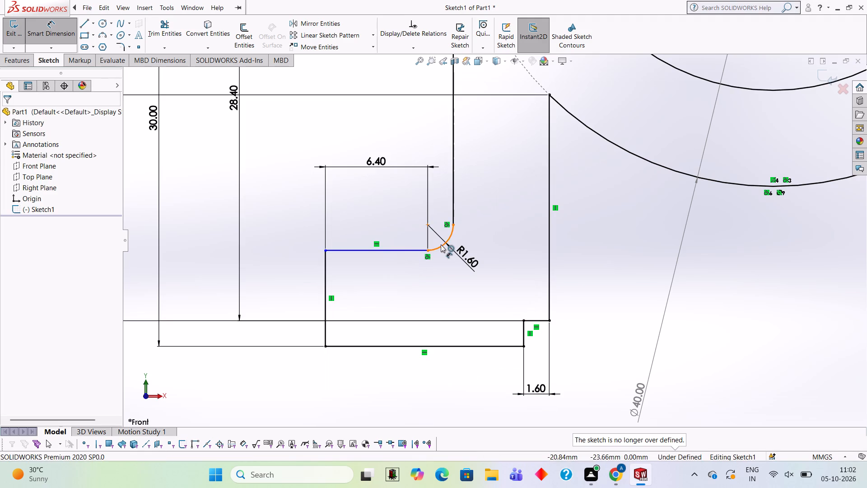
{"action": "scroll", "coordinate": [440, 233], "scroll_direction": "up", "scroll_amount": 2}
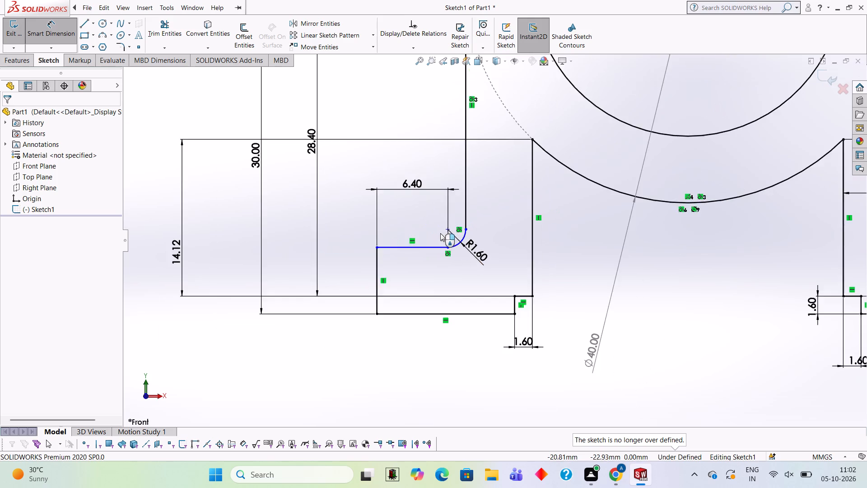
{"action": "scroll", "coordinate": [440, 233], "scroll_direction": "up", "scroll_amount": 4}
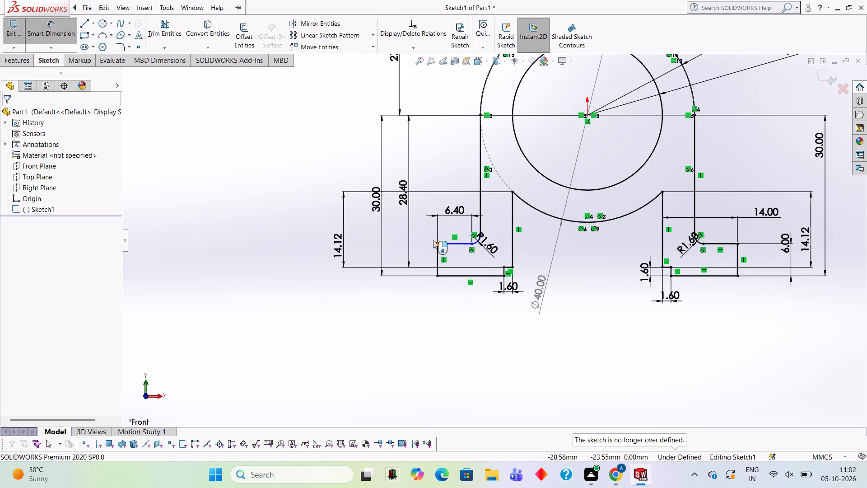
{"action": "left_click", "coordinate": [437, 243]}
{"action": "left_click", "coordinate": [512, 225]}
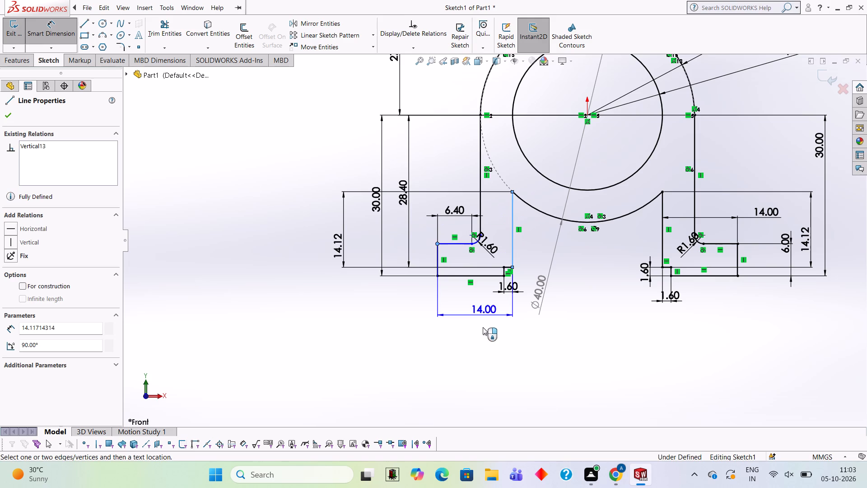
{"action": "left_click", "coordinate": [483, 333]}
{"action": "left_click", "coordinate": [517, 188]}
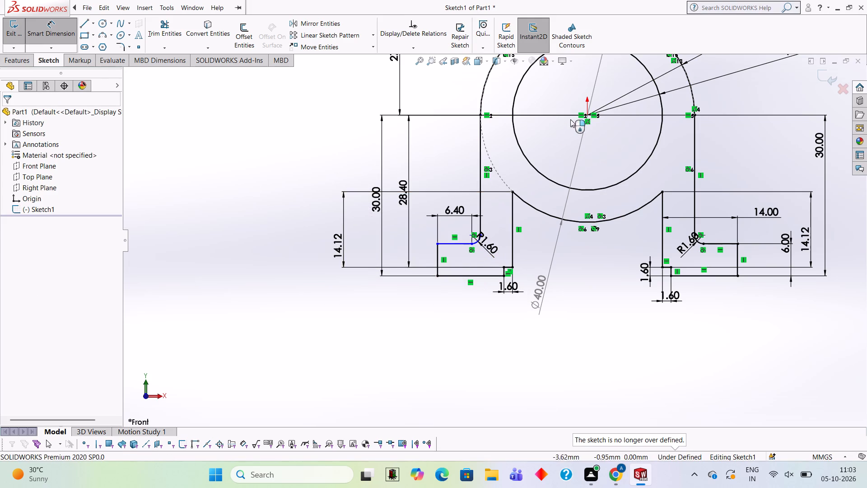
Dimension the vertical distance from the bore centre to the lower end of the left foot's fillet.
{"action": "left_click", "coordinate": [588, 117]}
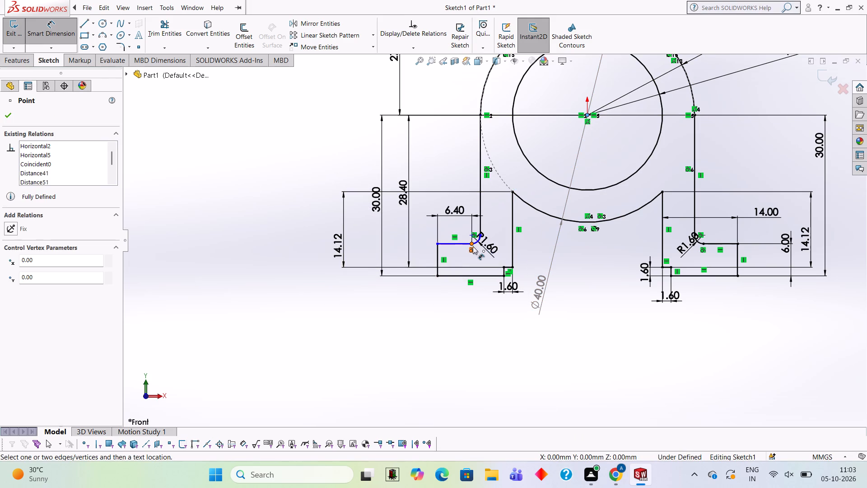
{"action": "left_click", "coordinate": [471, 243]}
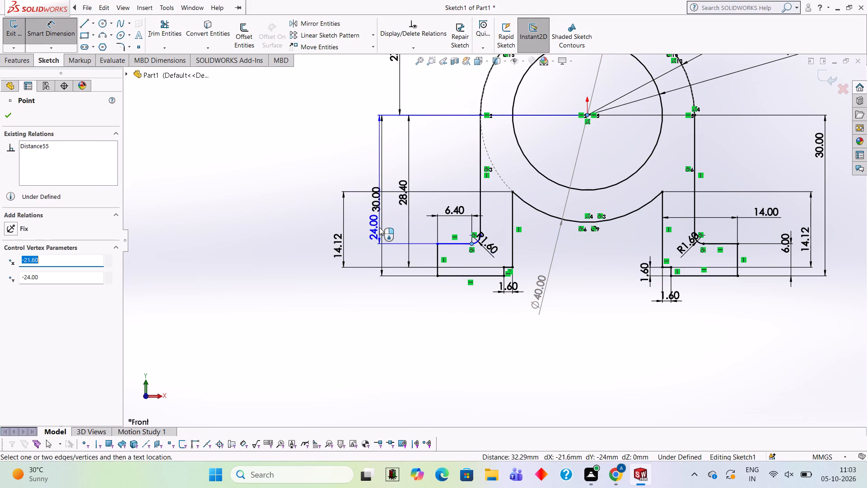
{"action": "double_click", "coordinate": [367, 219]}
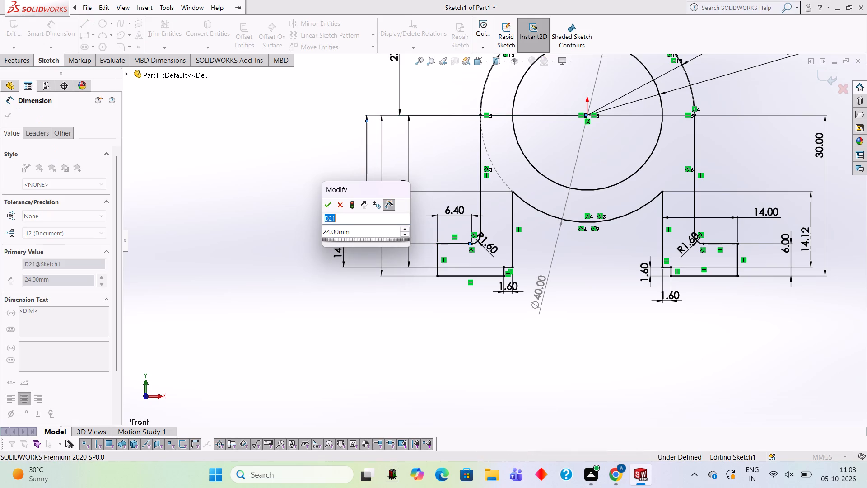
{"action": "left_click", "coordinate": [333, 202]}
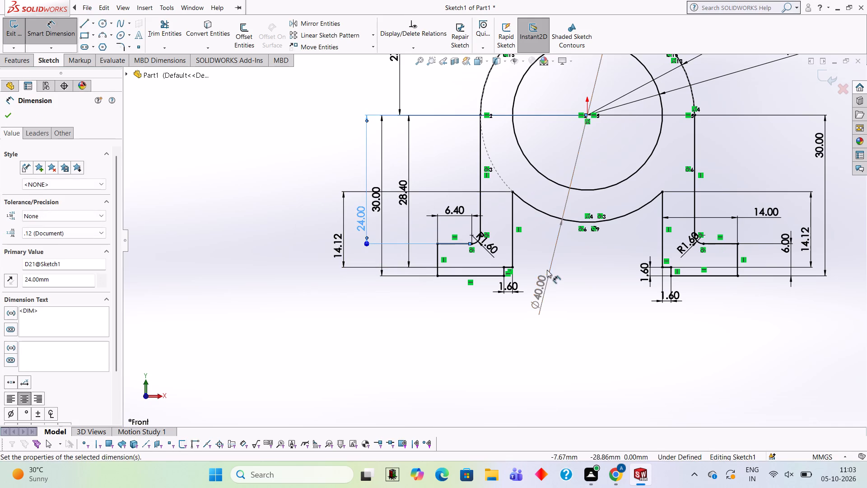
{"action": "left_click", "coordinate": [572, 287]}
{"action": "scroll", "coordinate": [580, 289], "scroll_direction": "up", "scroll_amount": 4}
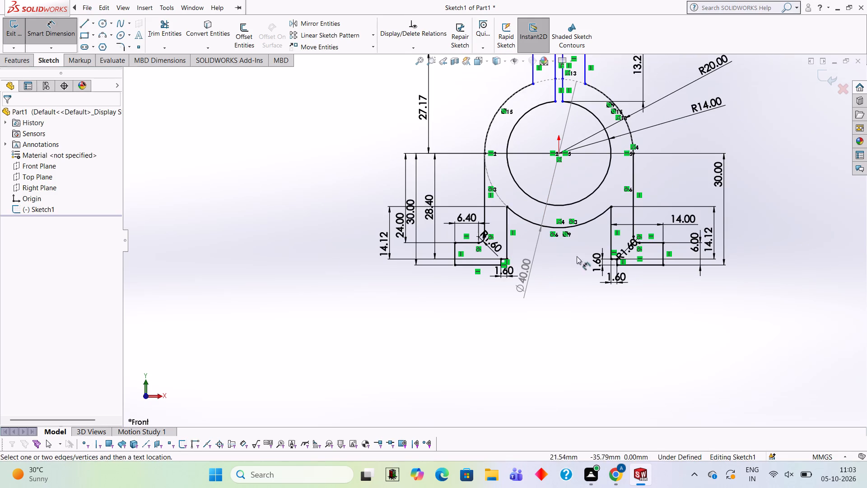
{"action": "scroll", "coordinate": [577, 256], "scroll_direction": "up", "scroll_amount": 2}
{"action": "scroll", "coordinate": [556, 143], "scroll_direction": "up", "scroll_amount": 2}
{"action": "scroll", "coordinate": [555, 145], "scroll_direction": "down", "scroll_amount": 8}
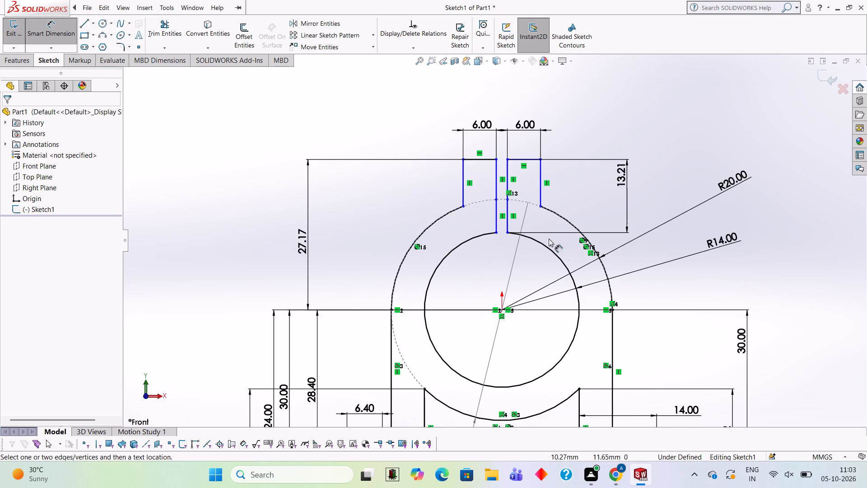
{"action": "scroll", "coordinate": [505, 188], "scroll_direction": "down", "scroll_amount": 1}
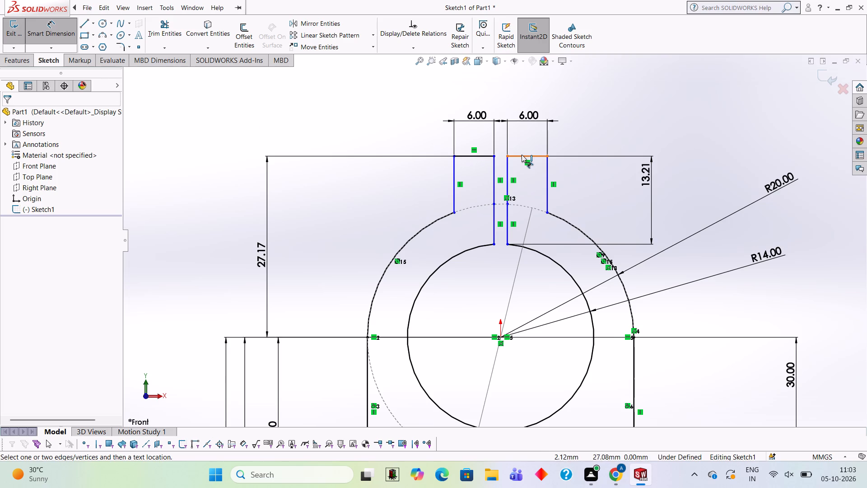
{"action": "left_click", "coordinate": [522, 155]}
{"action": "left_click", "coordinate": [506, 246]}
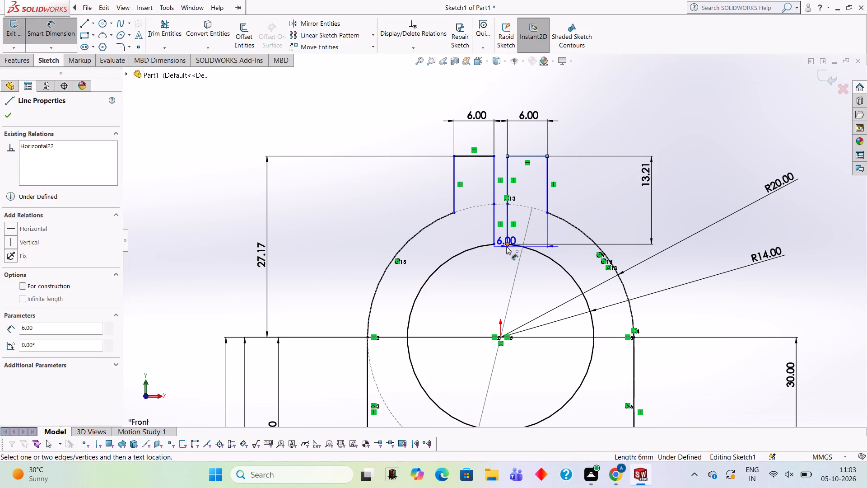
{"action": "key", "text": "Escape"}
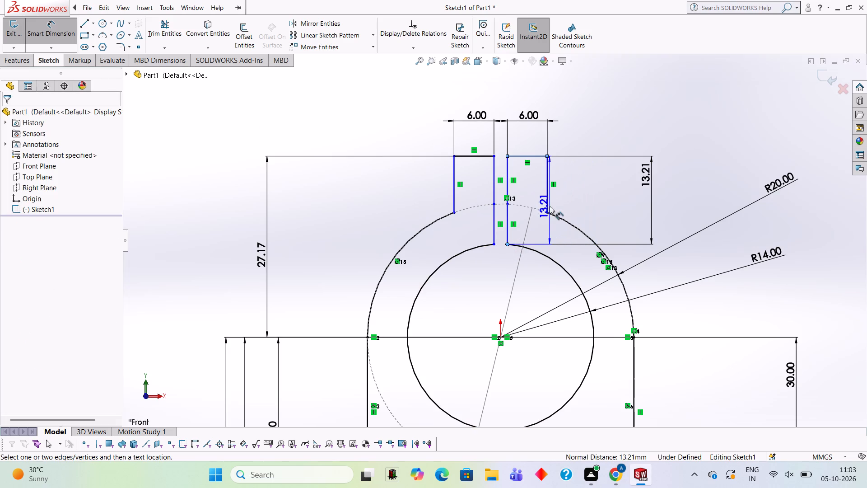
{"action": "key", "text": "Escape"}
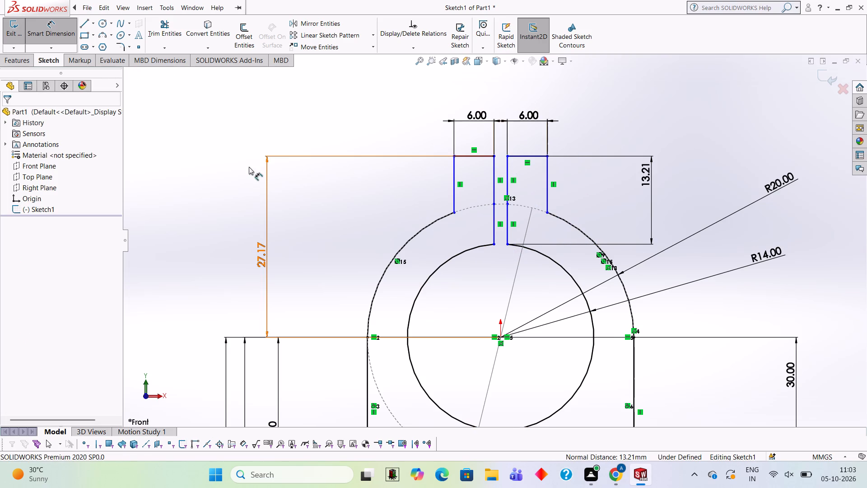
Dimension the vertical distance from the bore centre to the right lug's top edge.
{"action": "left_click", "coordinate": [517, 156]}
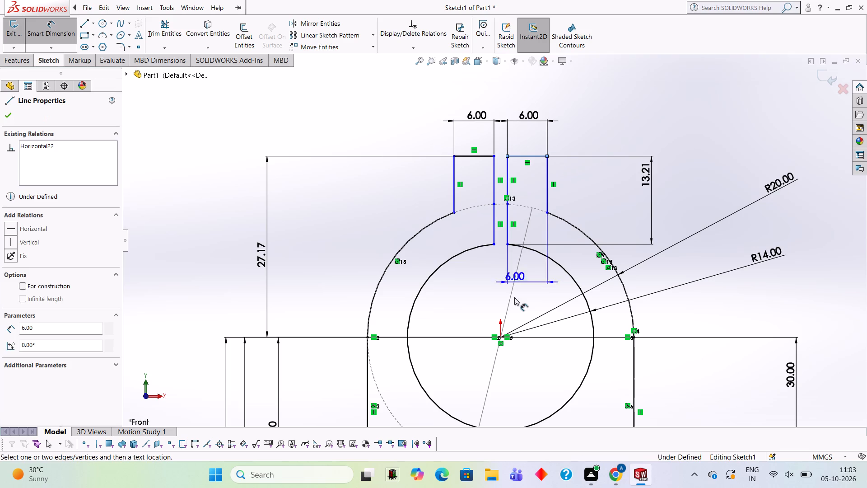
{"action": "left_click", "coordinate": [501, 335]}
{"action": "left_click", "coordinate": [322, 272]}
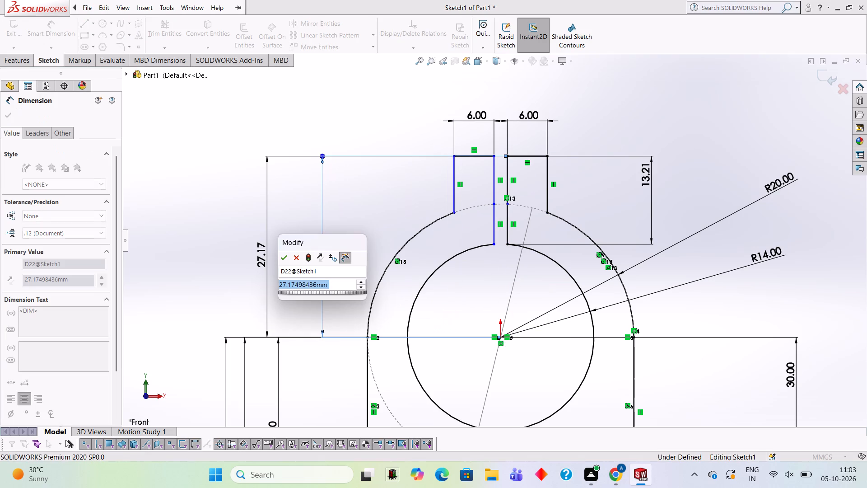
{"action": "left_click", "coordinate": [285, 262]}
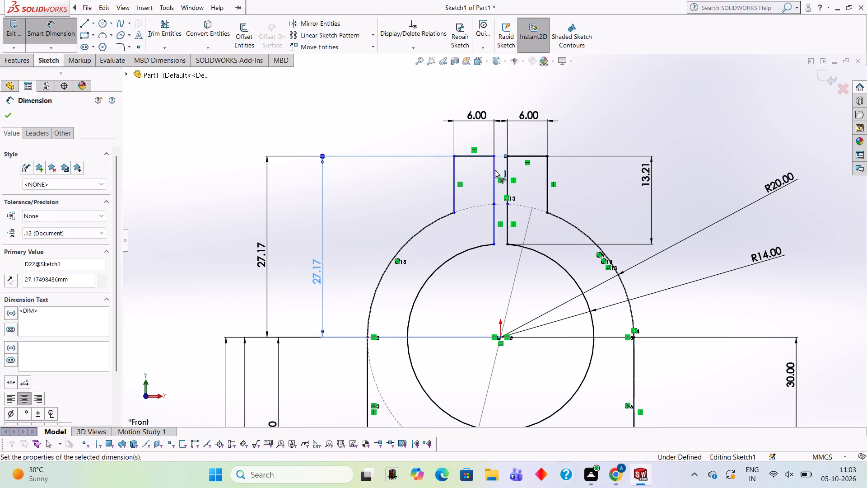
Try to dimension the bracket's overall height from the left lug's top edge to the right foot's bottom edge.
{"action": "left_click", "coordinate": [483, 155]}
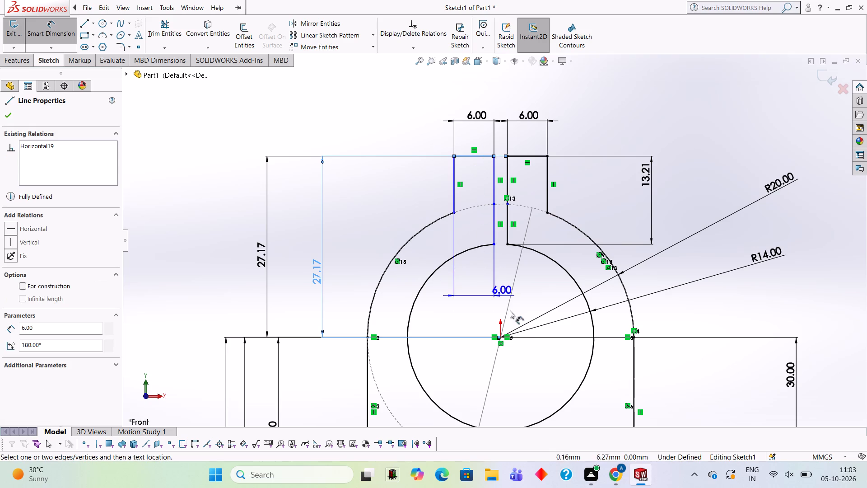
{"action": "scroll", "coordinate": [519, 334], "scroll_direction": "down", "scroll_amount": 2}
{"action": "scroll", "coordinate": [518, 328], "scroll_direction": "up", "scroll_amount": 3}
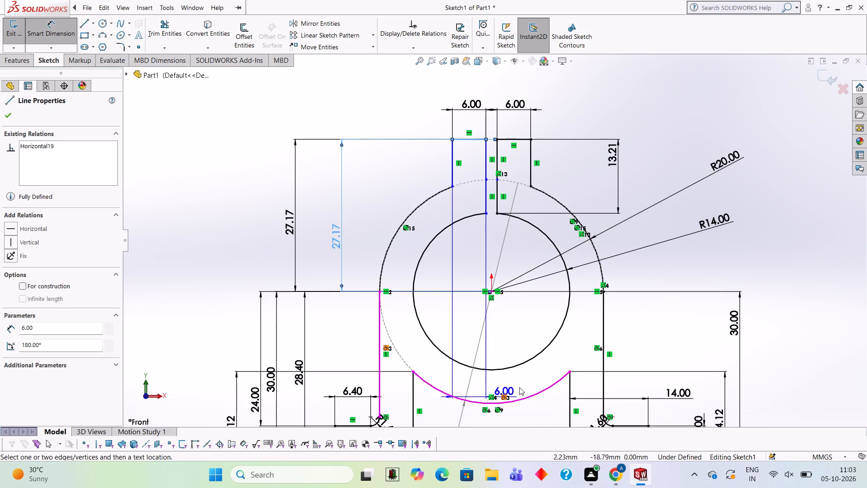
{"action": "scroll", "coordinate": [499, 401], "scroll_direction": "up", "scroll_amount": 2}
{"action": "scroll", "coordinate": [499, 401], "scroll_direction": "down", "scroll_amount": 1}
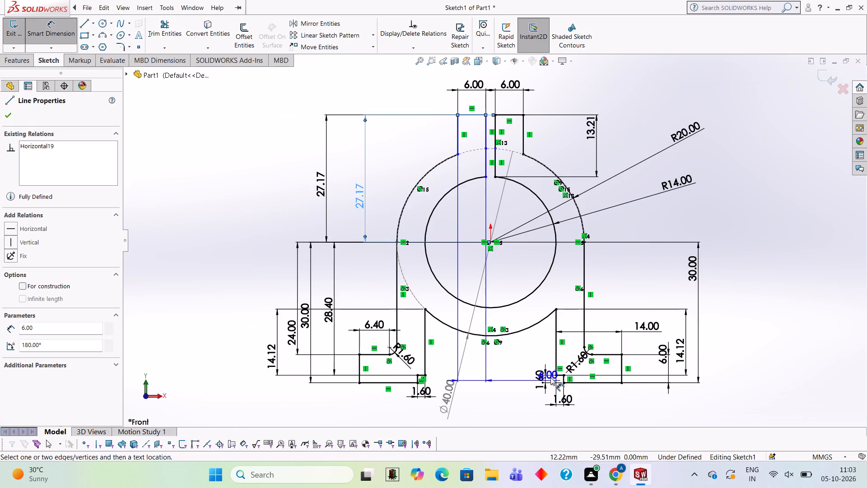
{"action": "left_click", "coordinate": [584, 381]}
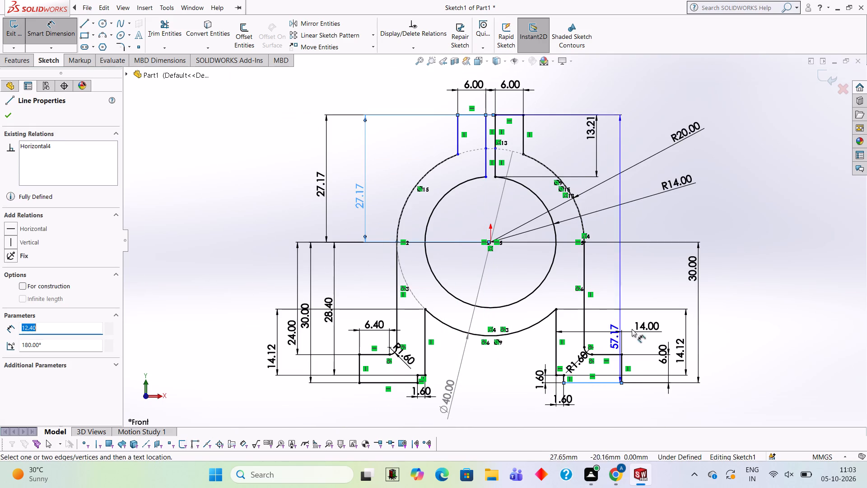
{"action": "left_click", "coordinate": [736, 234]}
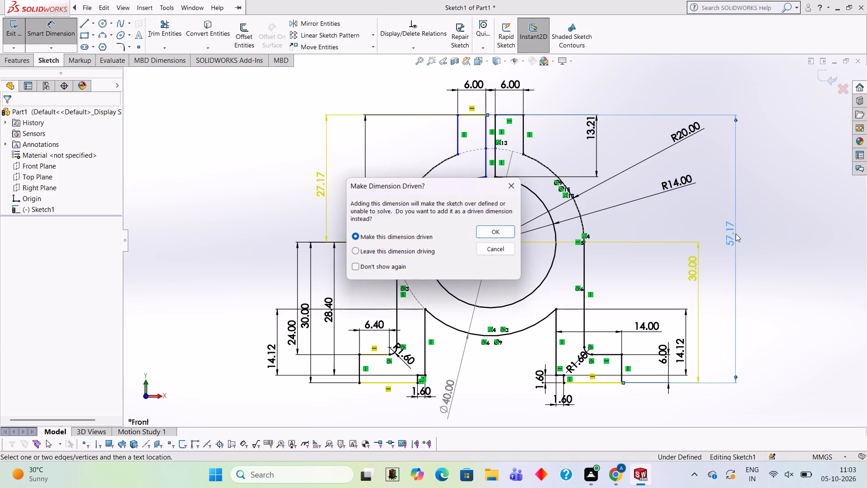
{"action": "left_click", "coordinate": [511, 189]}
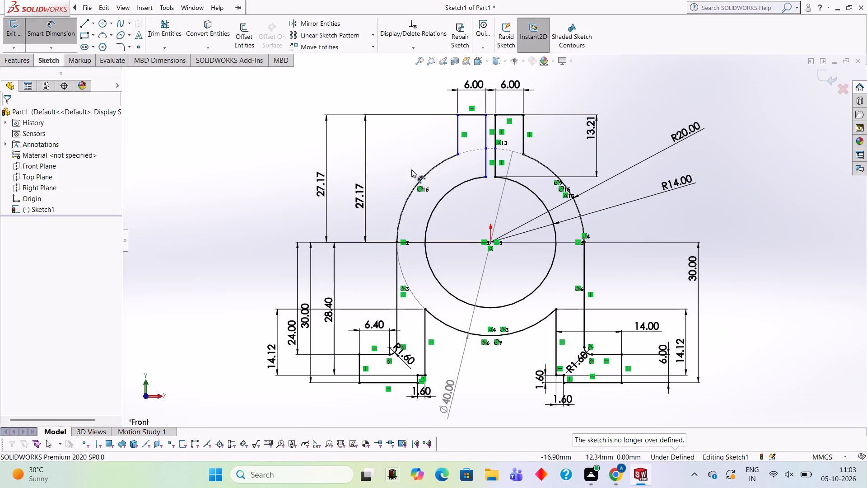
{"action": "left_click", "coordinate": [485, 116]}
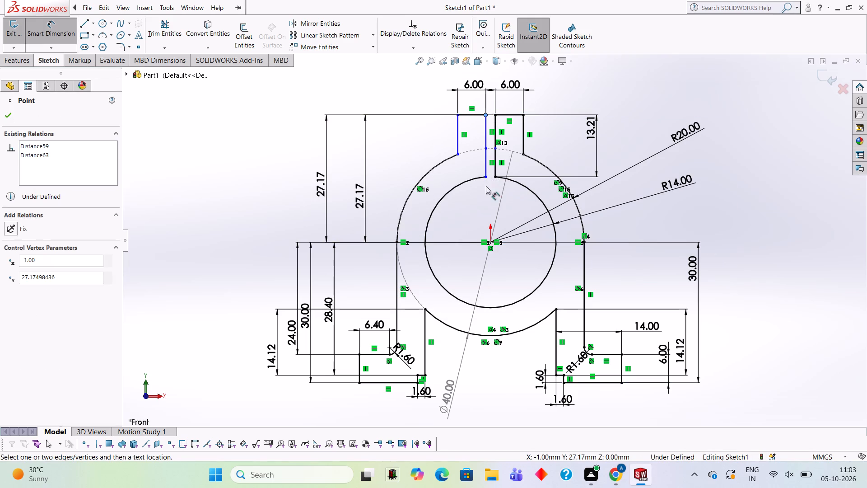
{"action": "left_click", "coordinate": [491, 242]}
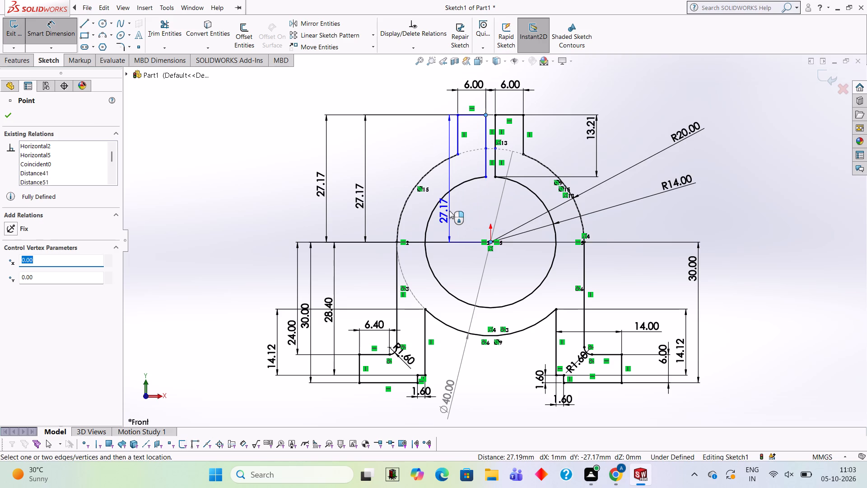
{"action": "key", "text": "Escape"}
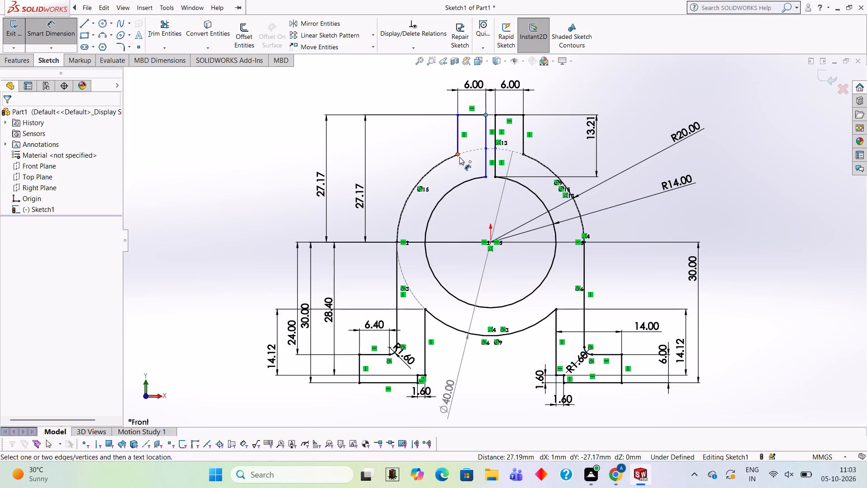
Dimension the vertical height of the left lug from its top inner corner to the lower end of its outer edge.
{"action": "left_click", "coordinate": [458, 155]}
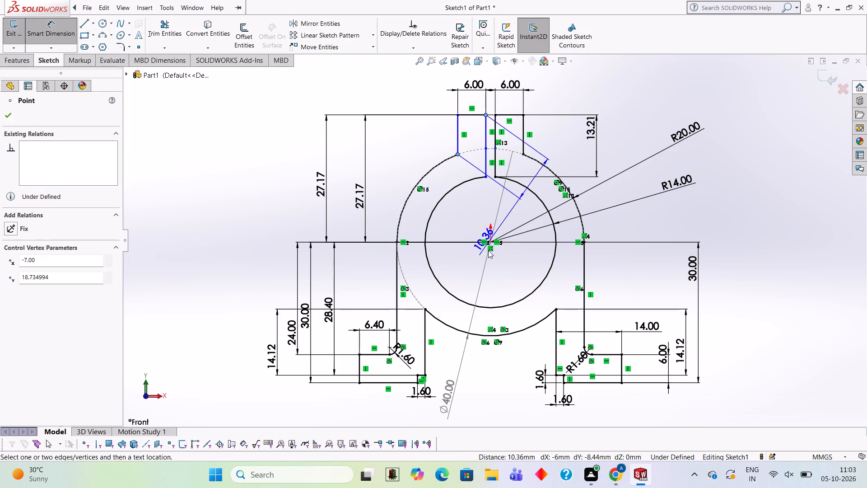
{"action": "left_click", "coordinate": [492, 240]}
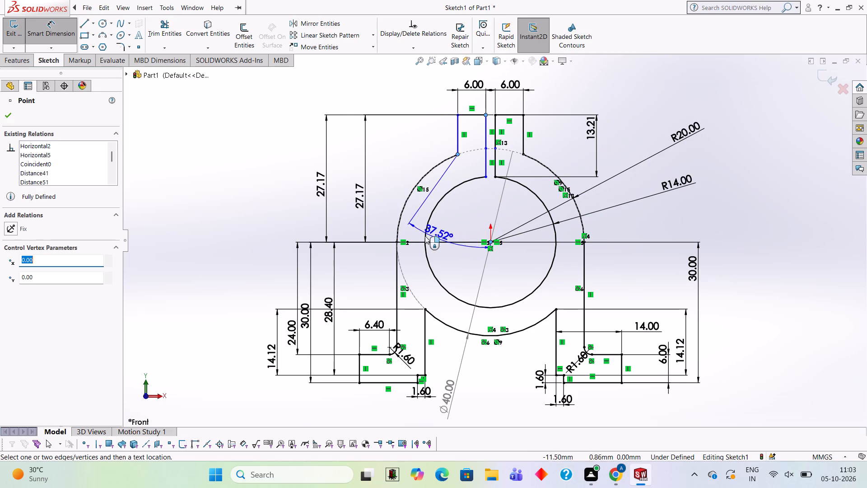
{"action": "key", "text": "Escape"}
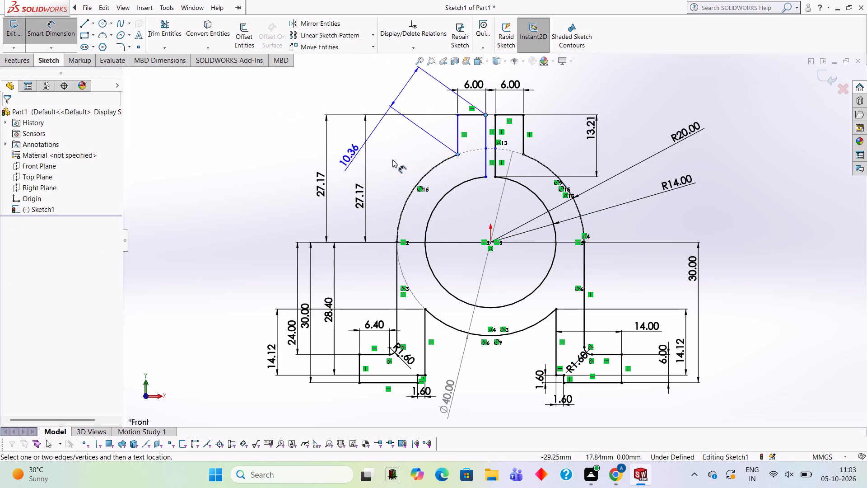
{"action": "left_click", "coordinate": [390, 134]}
{"action": "left_click", "coordinate": [354, 122]}
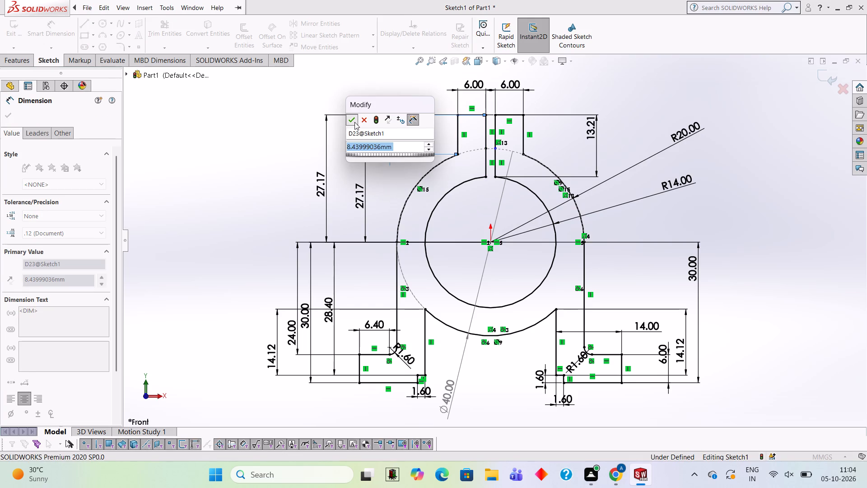
{"action": "scroll", "coordinate": [447, 105], "scroll_direction": "down", "scroll_amount": 3}
{"action": "key", "text": "Escape"}
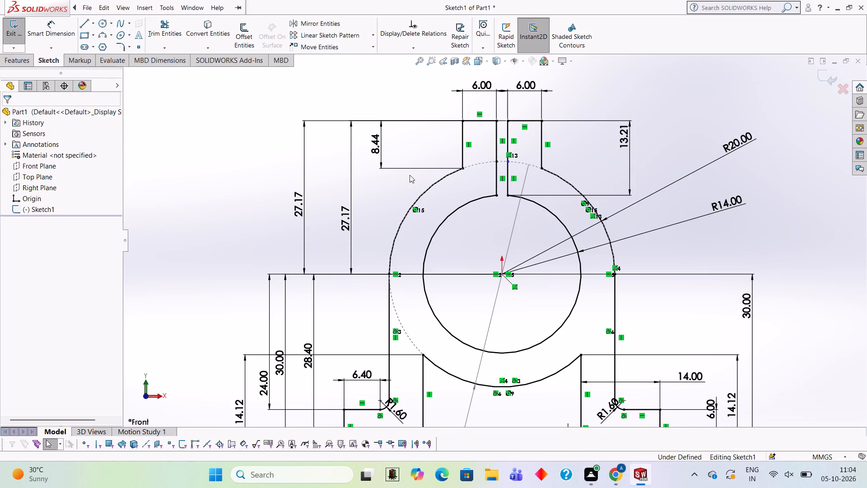
Examine the sketch for under-defined geometry, checking the right lug's slit edge where it meets the outer arc and the bore.
{"action": "scroll", "coordinate": [483, 168], "scroll_direction": "up", "scroll_amount": 1}
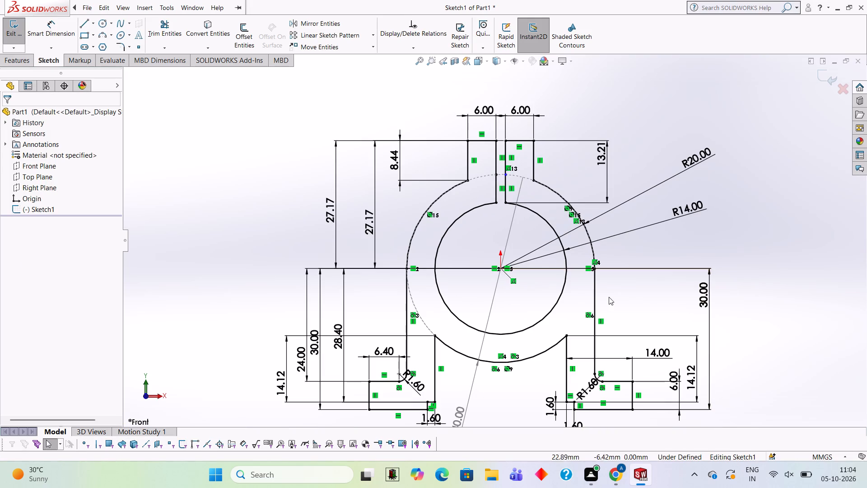
{"action": "scroll", "coordinate": [578, 305], "scroll_direction": "up", "scroll_amount": 1}
{"action": "scroll", "coordinate": [572, 298], "scroll_direction": "down", "scroll_amount": 2}
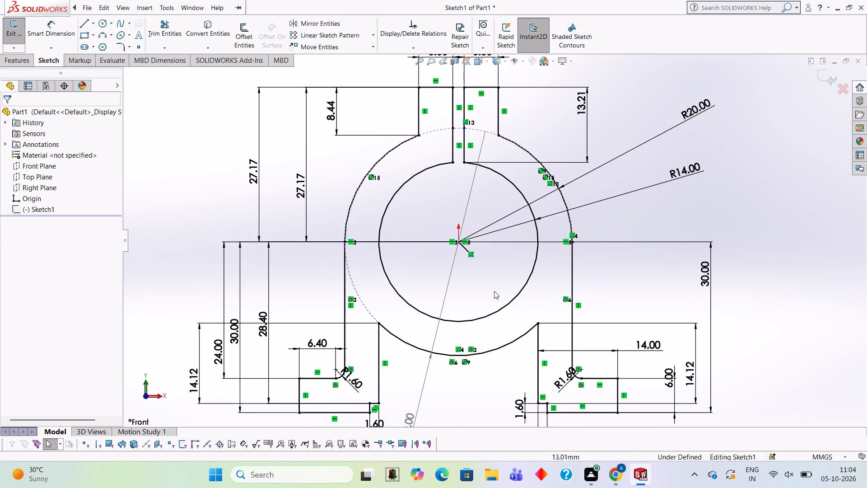
{"action": "scroll", "coordinate": [419, 253], "scroll_direction": "down", "scroll_amount": 2}
{"action": "scroll", "coordinate": [470, 156], "scroll_direction": "up", "scroll_amount": 3}
{"action": "scroll", "coordinate": [492, 141], "scroll_direction": "down", "scroll_amount": 6}
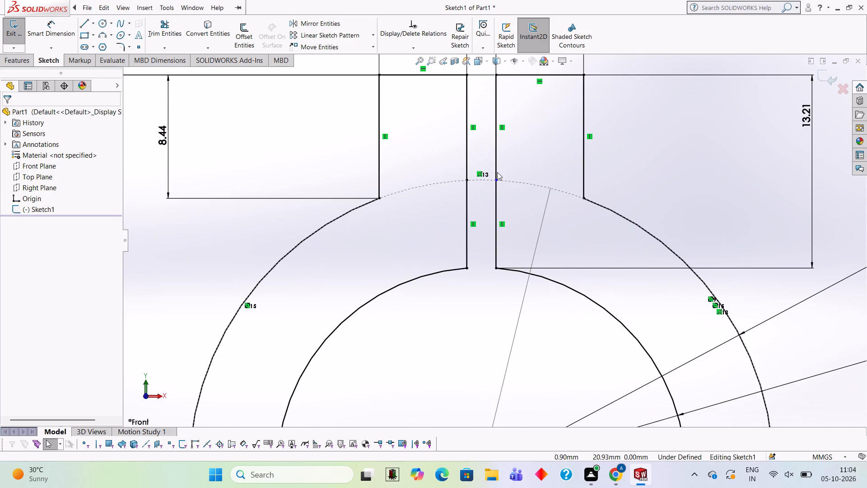
{"action": "left_click", "coordinate": [495, 178]}
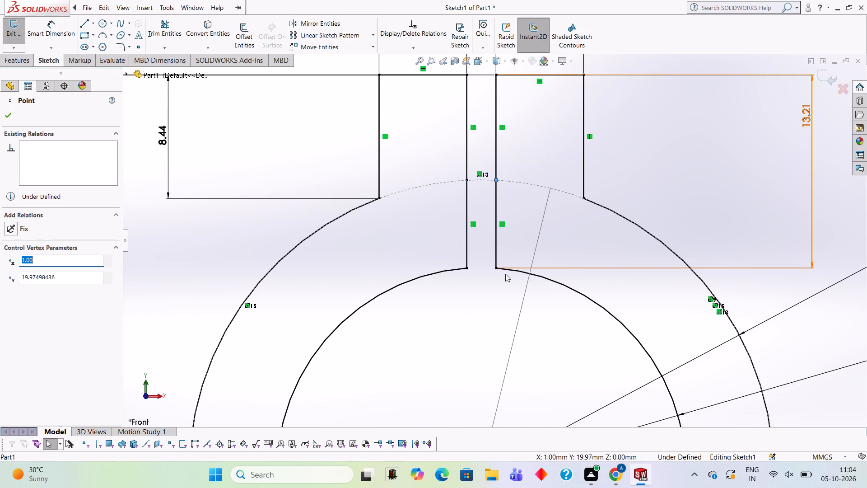
{"action": "left_click", "coordinate": [496, 267]}
{"action": "left_click", "coordinate": [682, 172]}
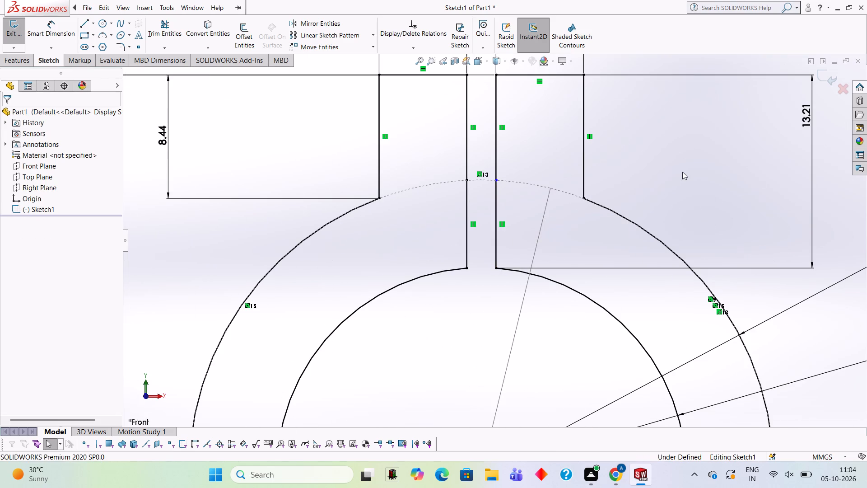
{"action": "scroll", "coordinate": [682, 172], "scroll_direction": "up", "scroll_amount": 4}
{"action": "left_click_drag", "start_coordinate": [674, 181], "coordinate": [630, 215]}
{"action": "scroll", "coordinate": [667, 185], "scroll_direction": "up", "scroll_amount": 4}
{"action": "scroll", "coordinate": [438, 305], "scroll_direction": "down", "scroll_amount": 1}
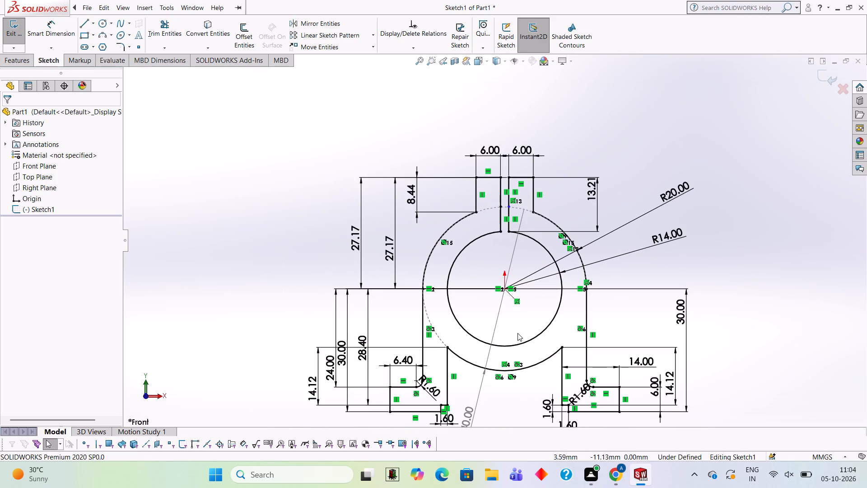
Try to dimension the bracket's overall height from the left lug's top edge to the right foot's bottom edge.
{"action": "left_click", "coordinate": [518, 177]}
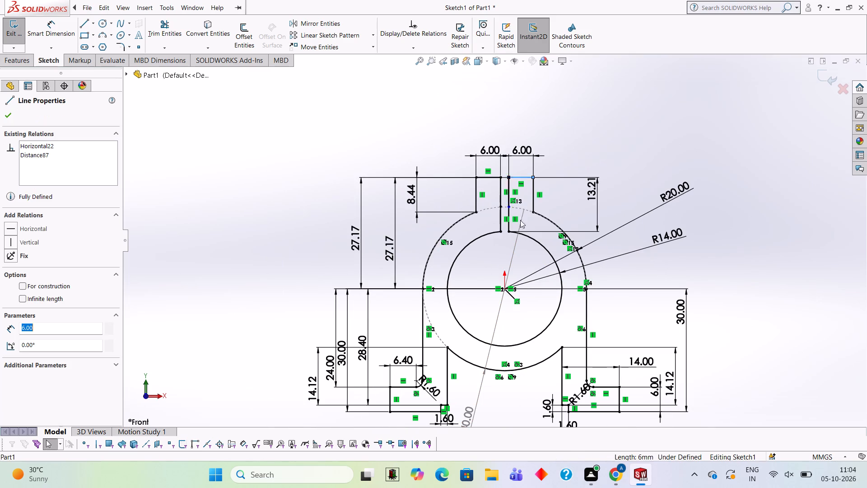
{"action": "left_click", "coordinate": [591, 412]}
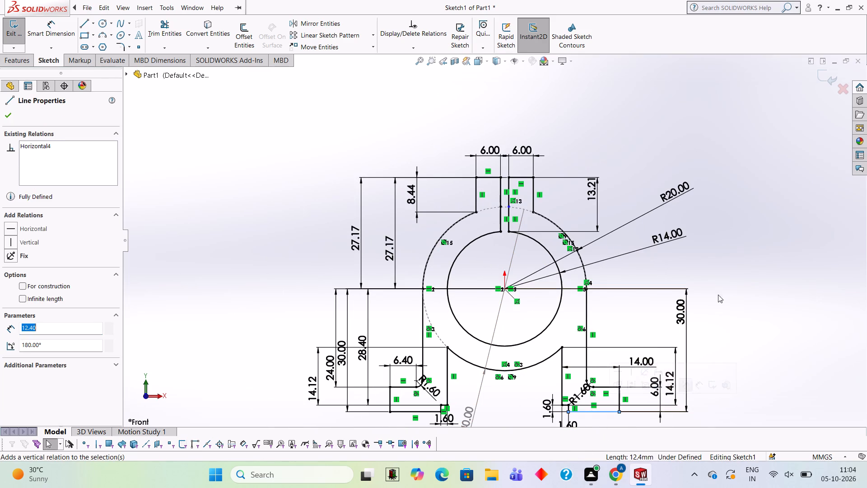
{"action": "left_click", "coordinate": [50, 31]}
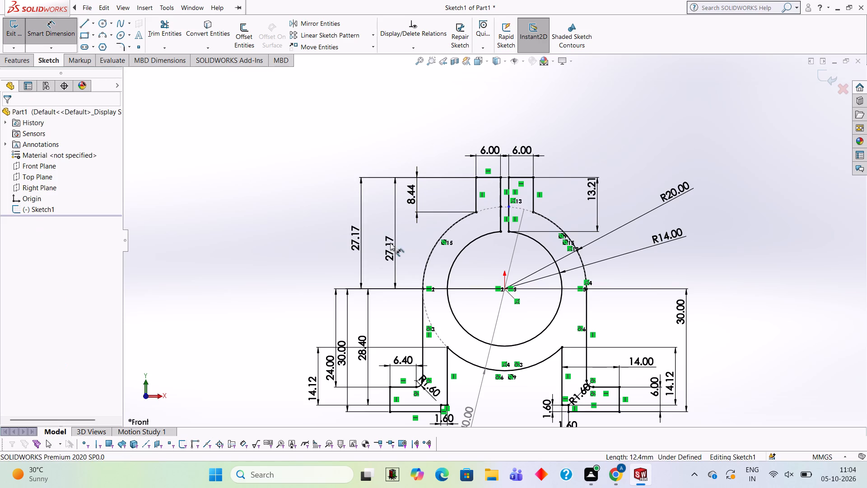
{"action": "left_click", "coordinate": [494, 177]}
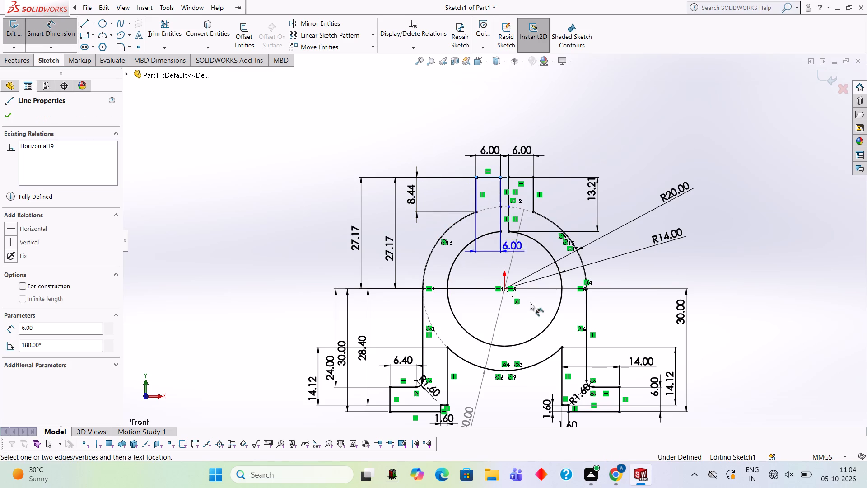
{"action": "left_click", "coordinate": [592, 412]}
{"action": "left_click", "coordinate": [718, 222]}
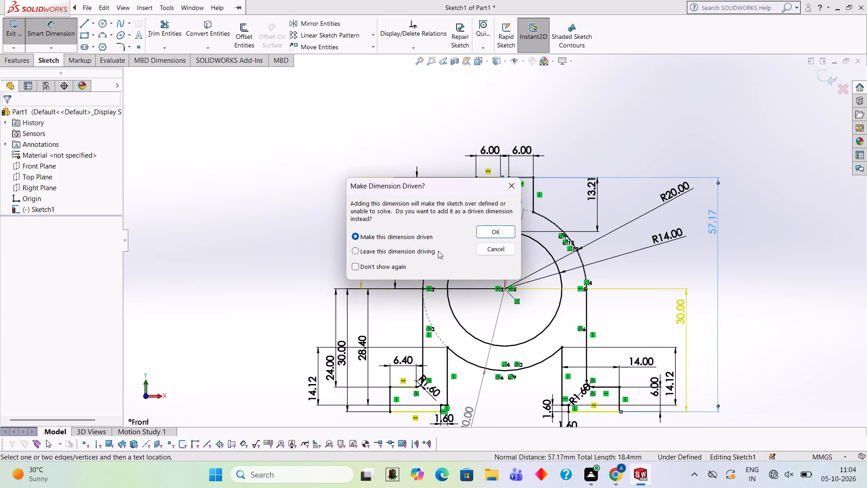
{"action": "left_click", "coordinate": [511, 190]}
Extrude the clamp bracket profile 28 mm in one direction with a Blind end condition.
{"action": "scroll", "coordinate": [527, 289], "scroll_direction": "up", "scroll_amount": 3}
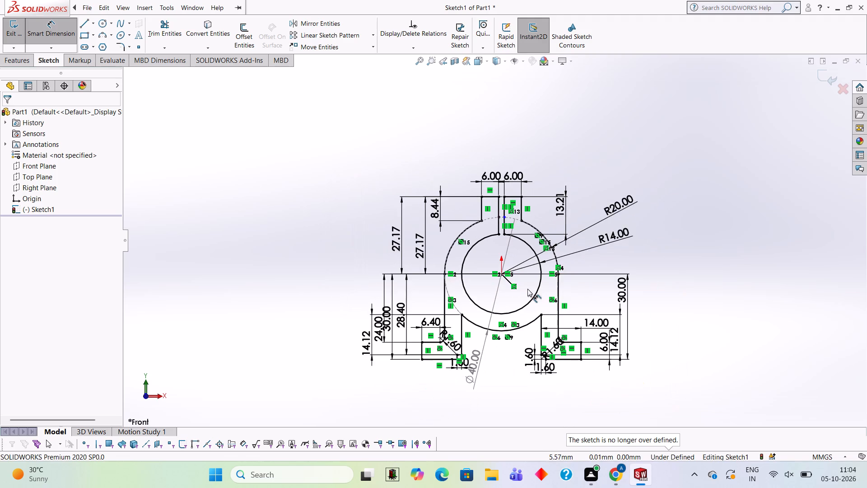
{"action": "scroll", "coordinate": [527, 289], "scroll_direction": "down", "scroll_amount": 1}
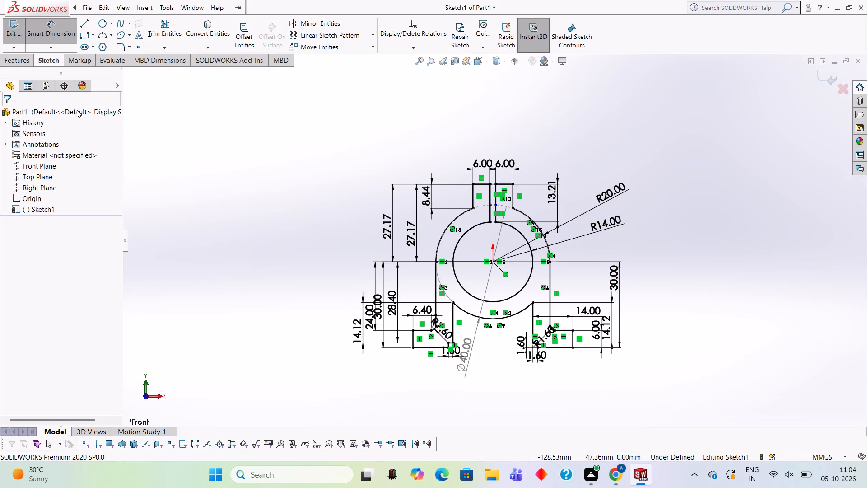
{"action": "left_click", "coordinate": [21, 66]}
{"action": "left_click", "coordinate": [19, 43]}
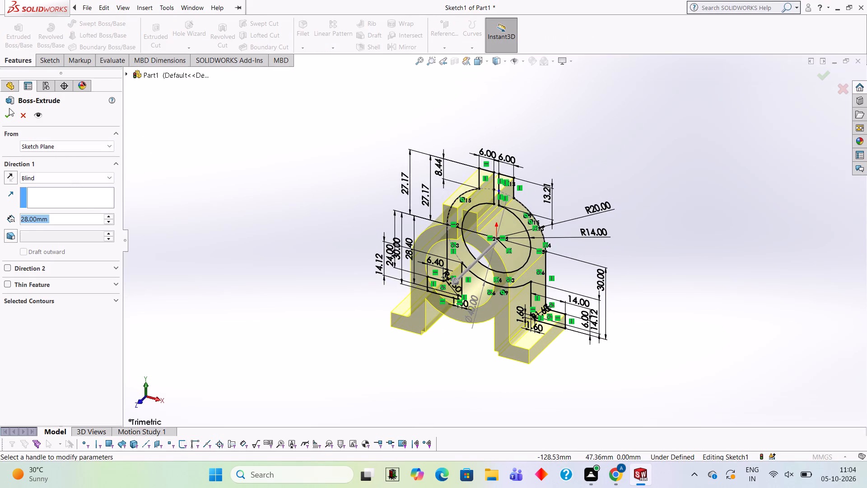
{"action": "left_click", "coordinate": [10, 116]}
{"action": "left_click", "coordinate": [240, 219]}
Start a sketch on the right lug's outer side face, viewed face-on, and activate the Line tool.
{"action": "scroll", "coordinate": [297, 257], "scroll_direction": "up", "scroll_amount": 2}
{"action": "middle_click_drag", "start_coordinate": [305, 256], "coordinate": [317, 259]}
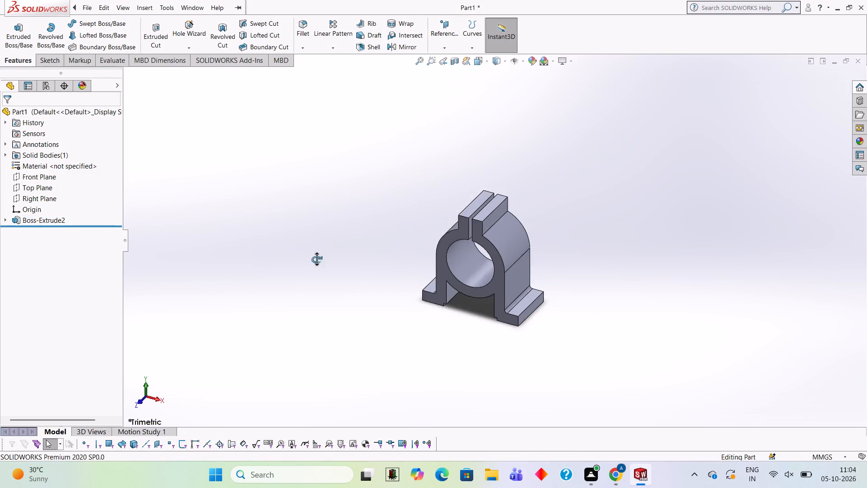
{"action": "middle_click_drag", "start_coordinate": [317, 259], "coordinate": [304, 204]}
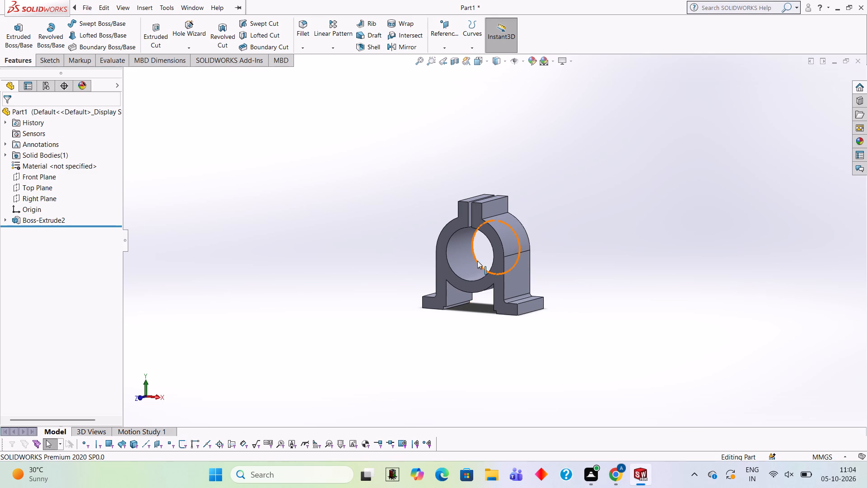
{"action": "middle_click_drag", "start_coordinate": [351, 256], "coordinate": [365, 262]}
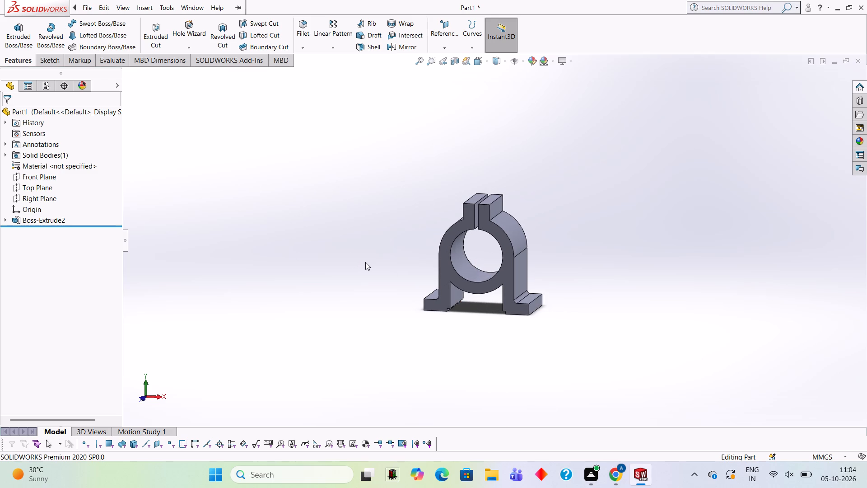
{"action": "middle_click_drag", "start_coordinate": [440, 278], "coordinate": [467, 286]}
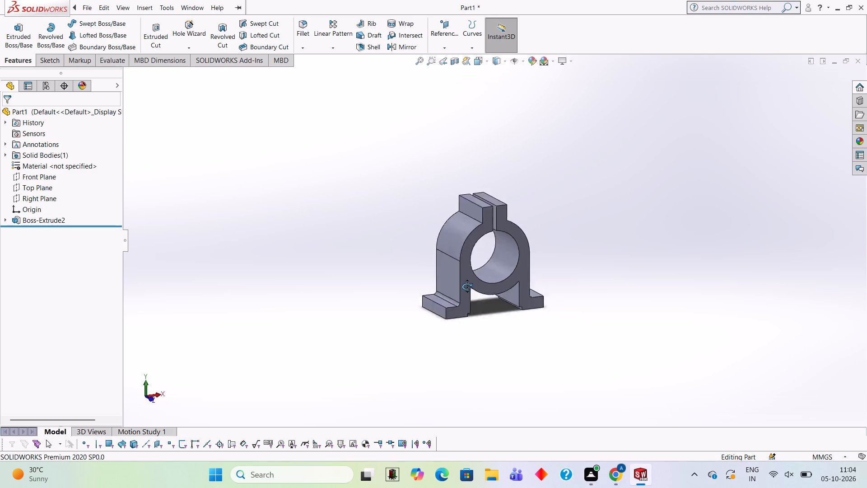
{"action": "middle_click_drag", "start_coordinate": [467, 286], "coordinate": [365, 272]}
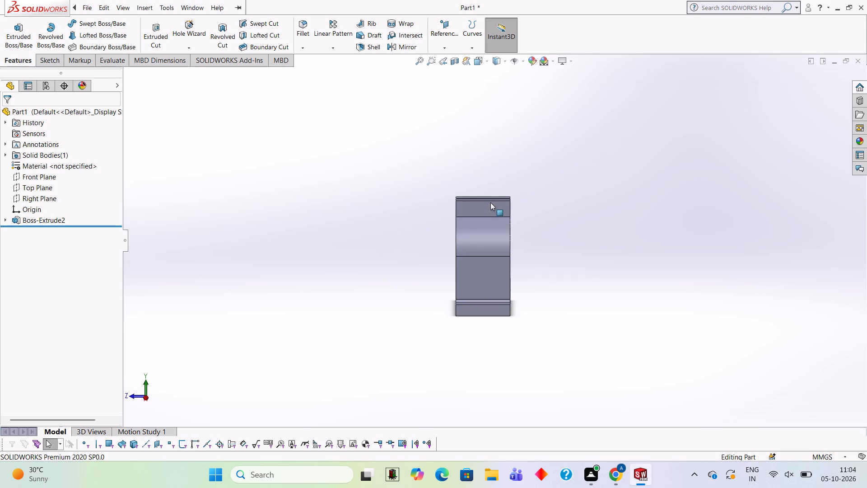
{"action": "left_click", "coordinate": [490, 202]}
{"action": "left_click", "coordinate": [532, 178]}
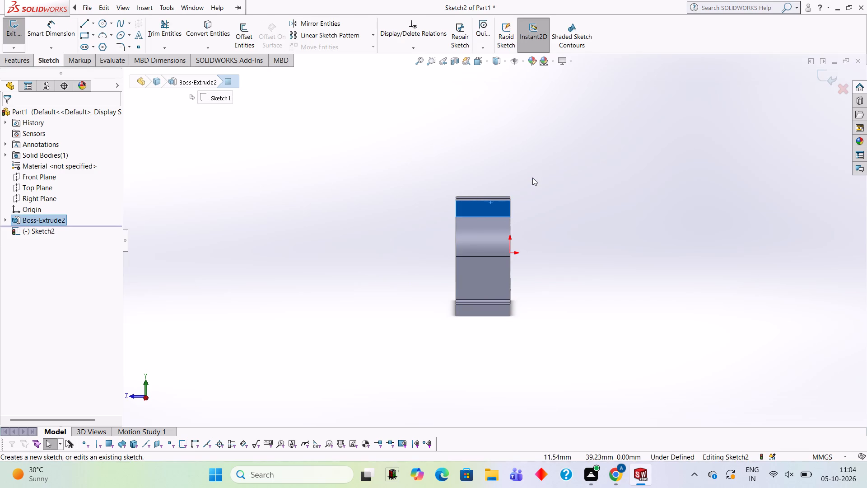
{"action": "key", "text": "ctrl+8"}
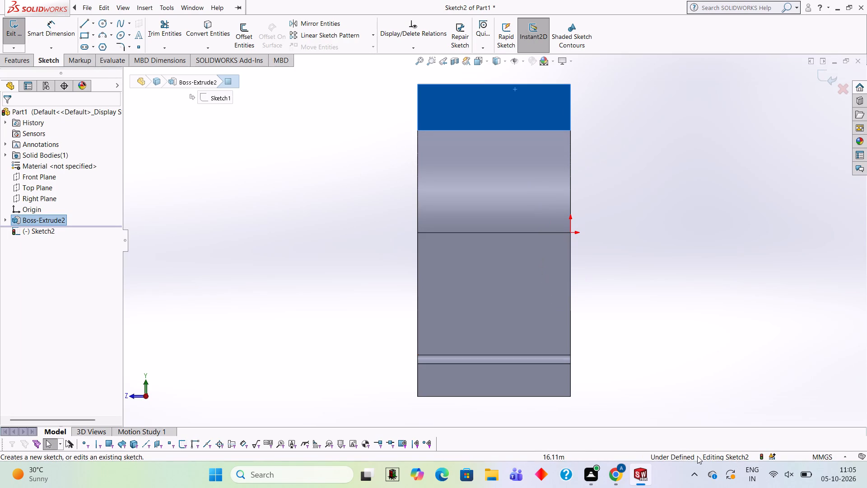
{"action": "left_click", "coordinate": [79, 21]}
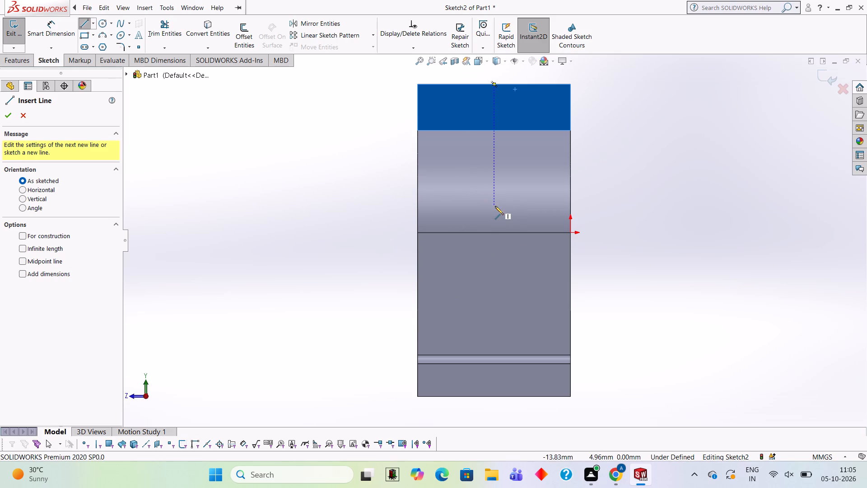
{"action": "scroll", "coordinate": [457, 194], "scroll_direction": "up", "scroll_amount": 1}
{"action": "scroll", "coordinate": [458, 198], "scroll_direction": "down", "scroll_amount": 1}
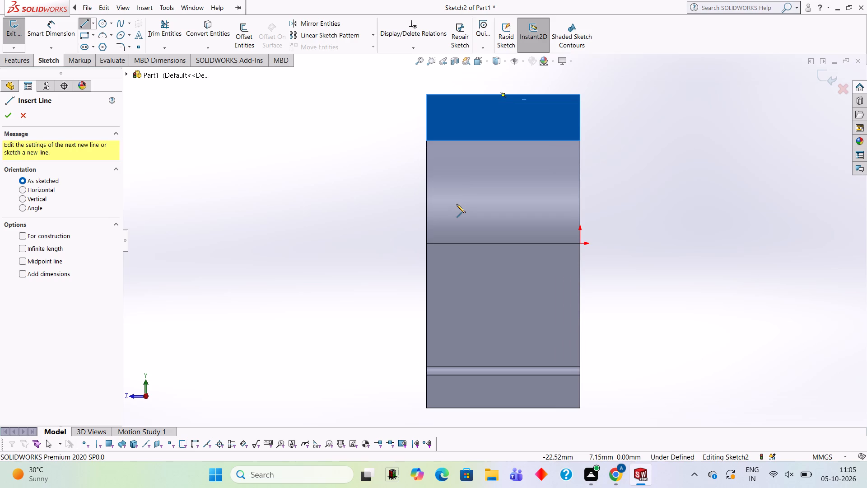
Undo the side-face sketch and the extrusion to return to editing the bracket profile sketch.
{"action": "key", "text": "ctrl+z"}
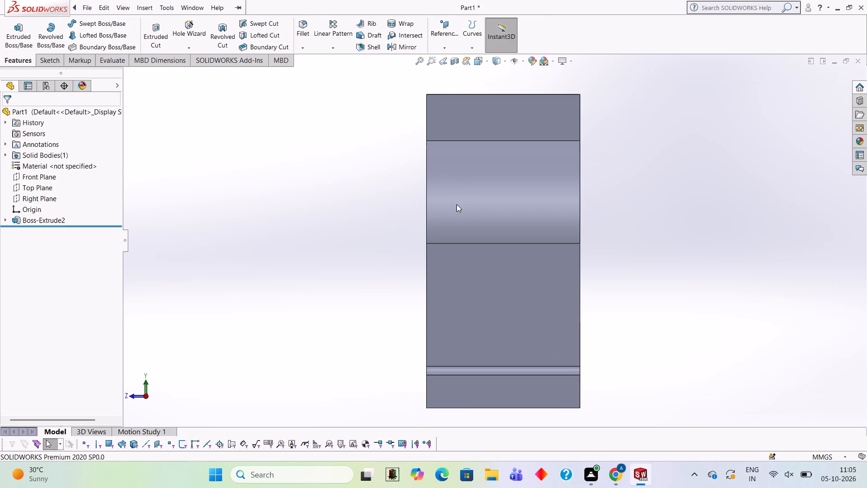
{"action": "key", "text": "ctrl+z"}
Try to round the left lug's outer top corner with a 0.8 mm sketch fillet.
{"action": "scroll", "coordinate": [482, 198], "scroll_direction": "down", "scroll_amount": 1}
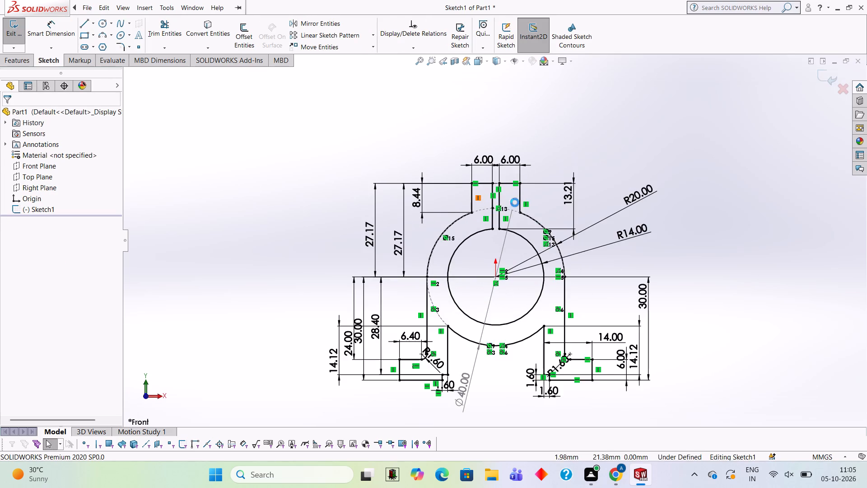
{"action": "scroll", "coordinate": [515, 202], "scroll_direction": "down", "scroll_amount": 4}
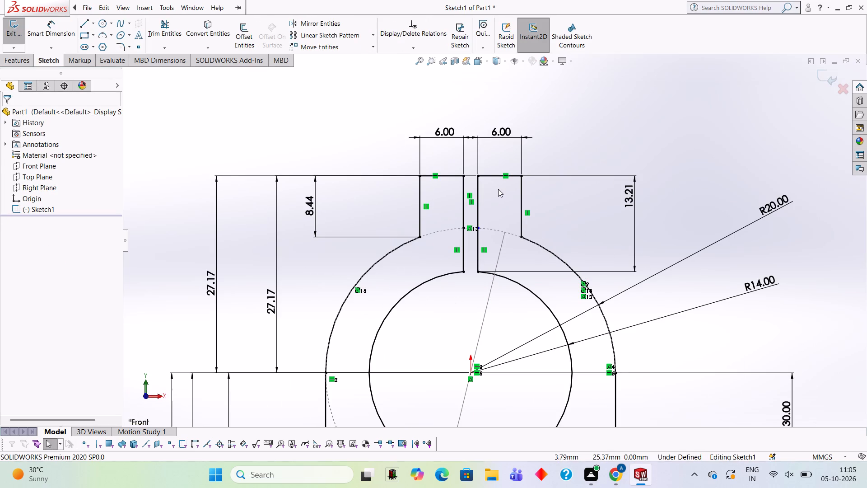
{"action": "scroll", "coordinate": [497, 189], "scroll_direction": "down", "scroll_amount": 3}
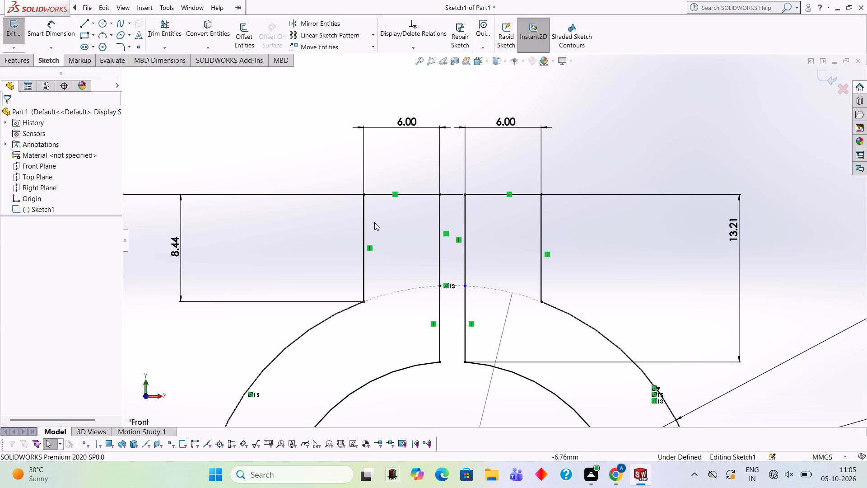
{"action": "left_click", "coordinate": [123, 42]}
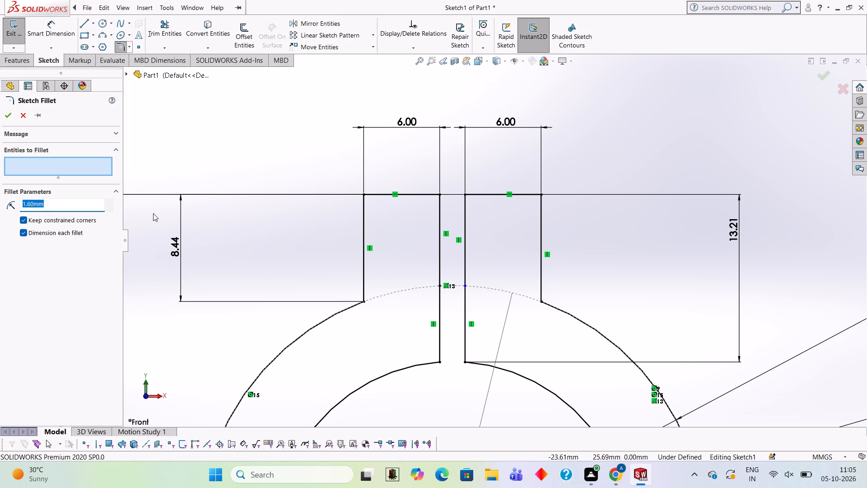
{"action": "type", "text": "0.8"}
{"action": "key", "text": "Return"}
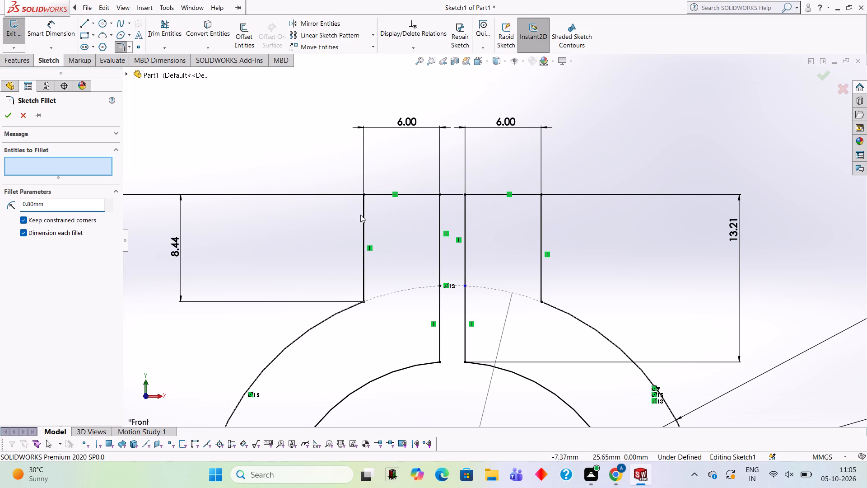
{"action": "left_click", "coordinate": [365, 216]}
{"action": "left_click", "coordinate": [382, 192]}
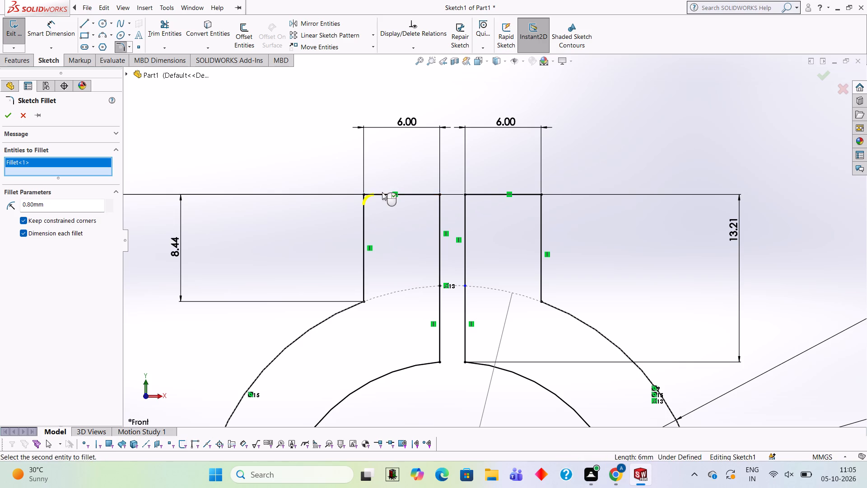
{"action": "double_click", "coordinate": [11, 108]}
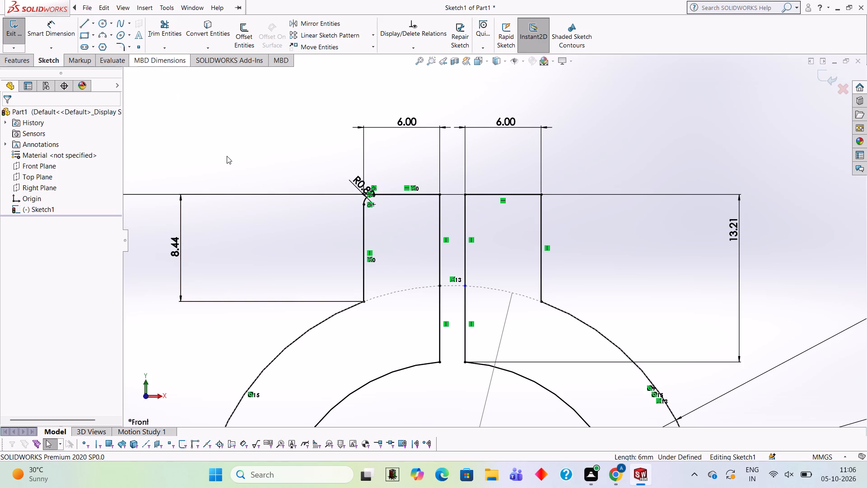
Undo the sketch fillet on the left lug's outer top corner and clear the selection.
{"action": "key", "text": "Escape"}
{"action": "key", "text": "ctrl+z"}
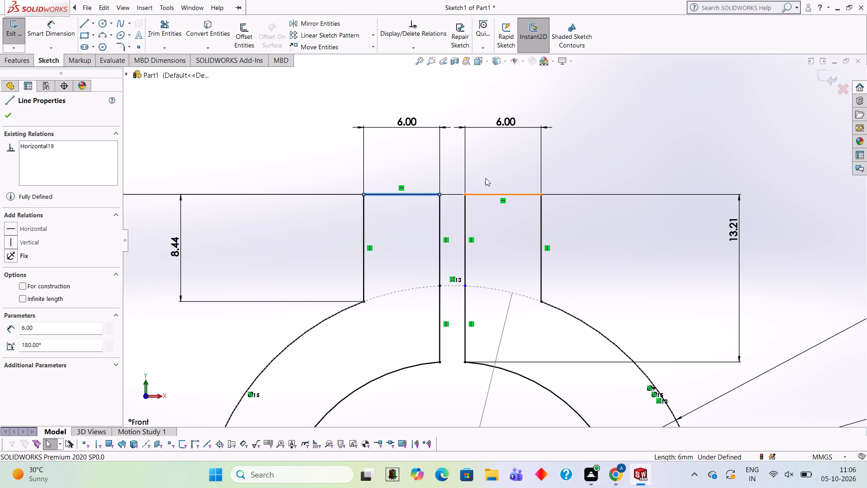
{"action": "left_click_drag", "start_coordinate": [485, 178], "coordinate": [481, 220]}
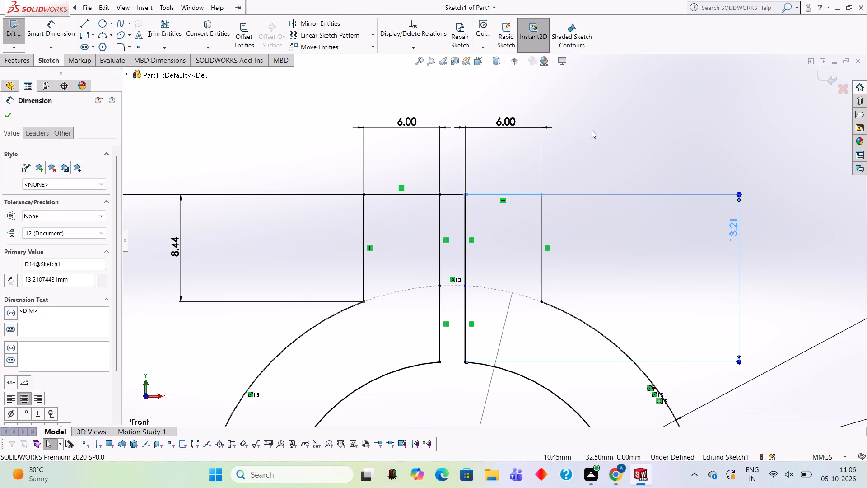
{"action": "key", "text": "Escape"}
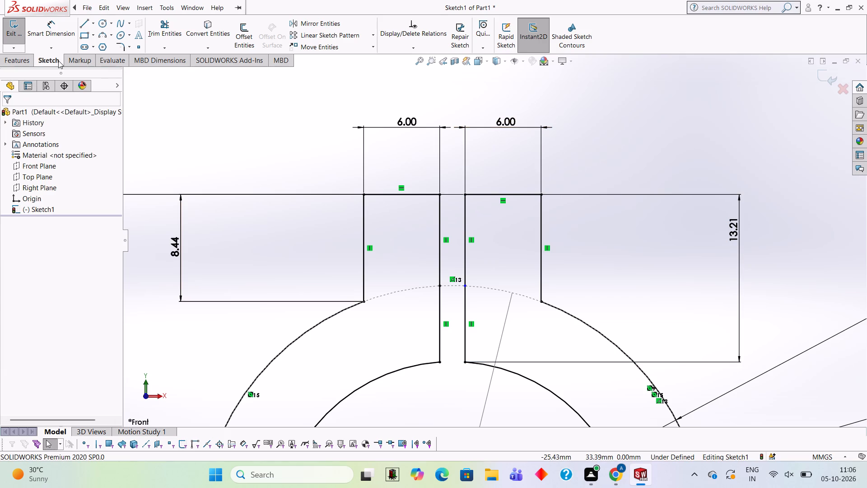
Extrude the clamp bracket profile 28 mm in one direction from the sketch plane with a Blind end condition.
{"action": "left_click", "coordinate": [24, 59]}
{"action": "left_click", "coordinate": [17, 43]}
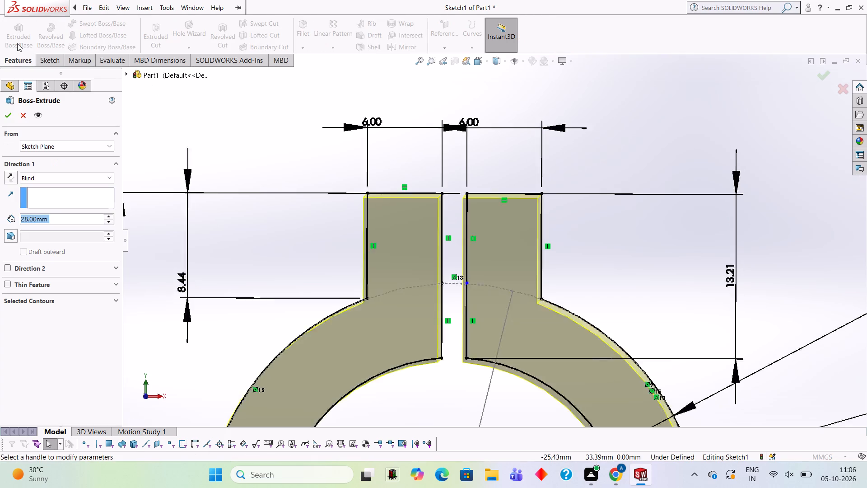
{"action": "left_click", "coordinate": [2, 119]}
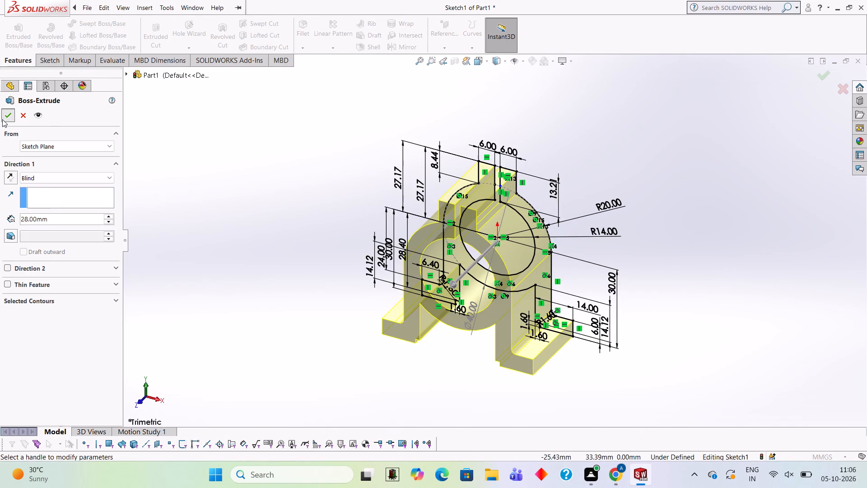
{"action": "left_click", "coordinate": [166, 190]}
Start a sketch on the right lug's outer side face and view it face-on.
{"action": "middle_click_drag", "start_coordinate": [303, 234], "coordinate": [286, 206]}
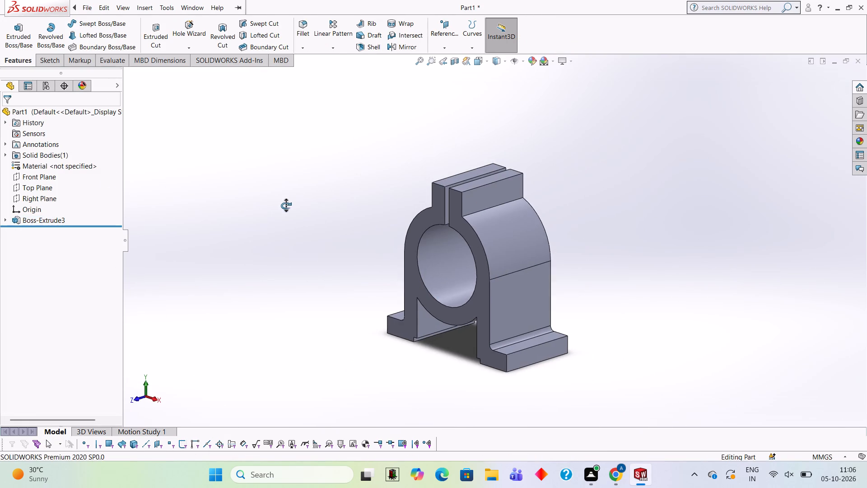
{"action": "middle_click_drag", "start_coordinate": [286, 206], "coordinate": [287, 208]}
{"action": "scroll", "coordinate": [533, 200], "scroll_direction": "down", "scroll_amount": 2}
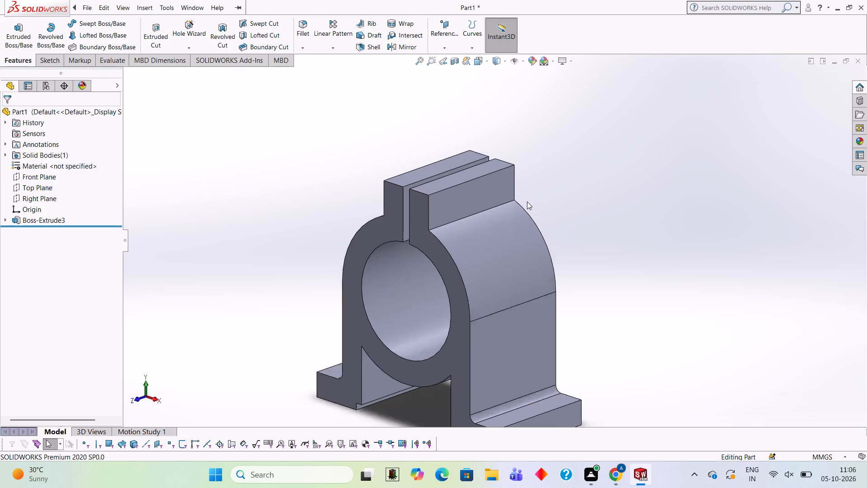
{"action": "scroll", "coordinate": [527, 202], "scroll_direction": "down", "scroll_amount": 5}
{"action": "middle_click_drag", "start_coordinate": [536, 217], "coordinate": [511, 216]}
{"action": "left_click", "coordinate": [387, 207]}
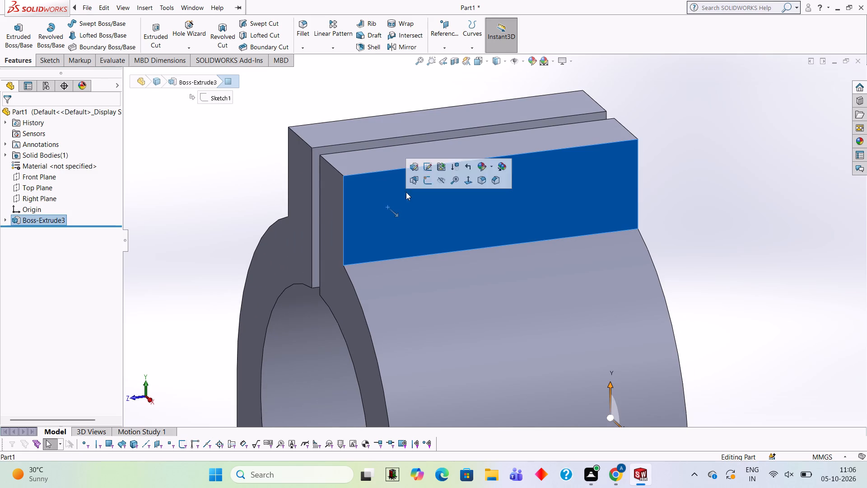
{"action": "left_click", "coordinate": [424, 179]}
{"action": "key", "text": "ctrl+8"}
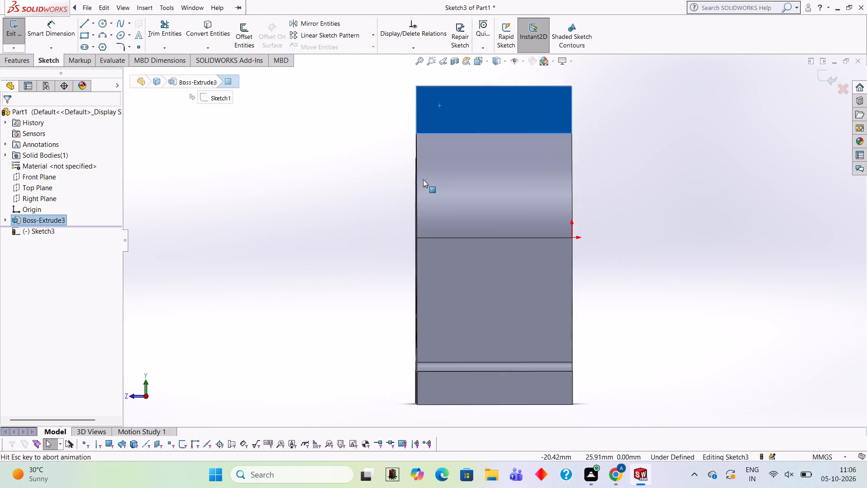
Draw a 0.8 mm line down the side edge from the lug face's upper-left corner, followed by a 0.8 mm horizontal line inward.
{"action": "scroll", "coordinate": [444, 132], "scroll_direction": "down", "scroll_amount": 3}
{"action": "scroll", "coordinate": [468, 107], "scroll_direction": "up", "scroll_amount": 2}
{"action": "scroll", "coordinate": [468, 98], "scroll_direction": "down", "scroll_amount": 7}
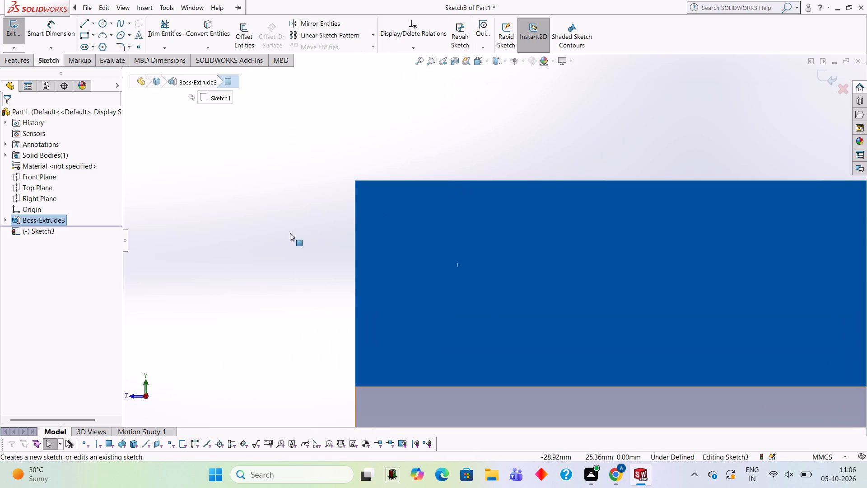
{"action": "left_click_drag", "start_coordinate": [42, 41], "coordinate": [116, 56]}
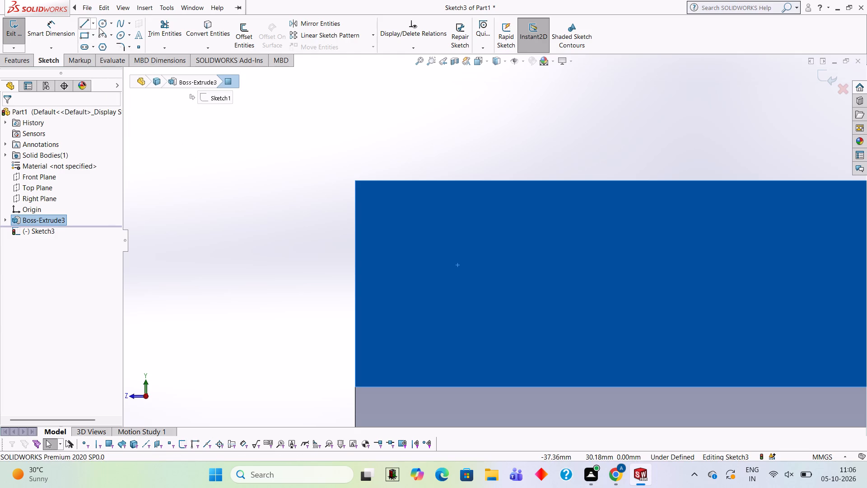
{"action": "left_click", "coordinate": [85, 23]}
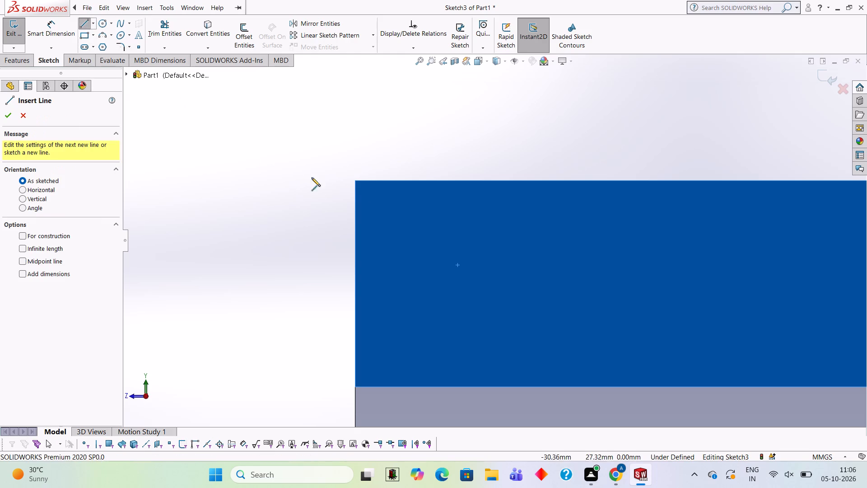
{"action": "left_click", "coordinate": [355, 181]}
{"action": "type", "text": "0.8"}
{"action": "key", "text": "Return"}
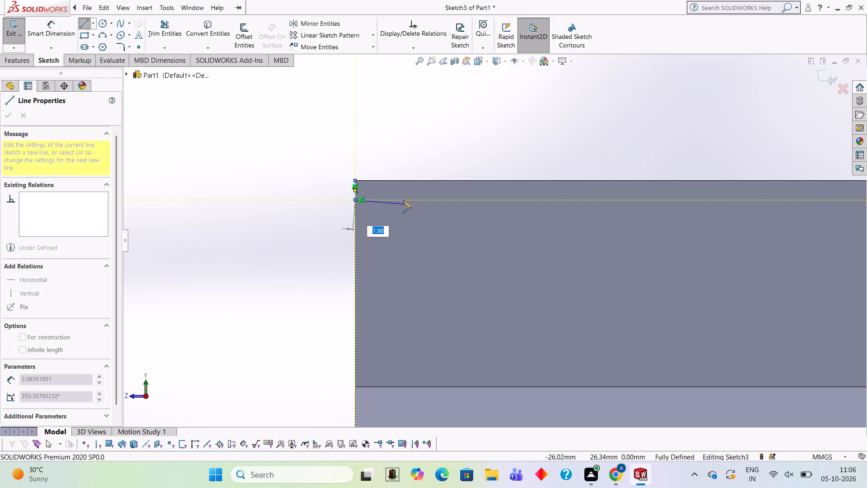
{"action": "type", "text": "0.8"}
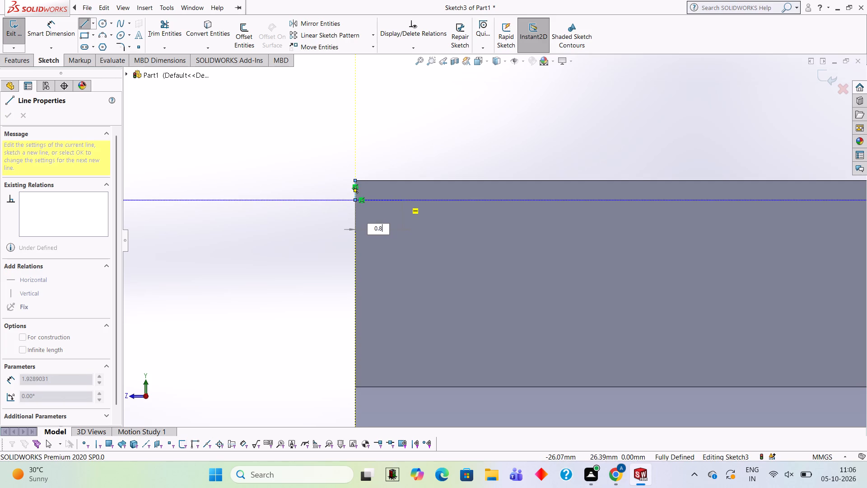
{"action": "key", "text": "Return"}
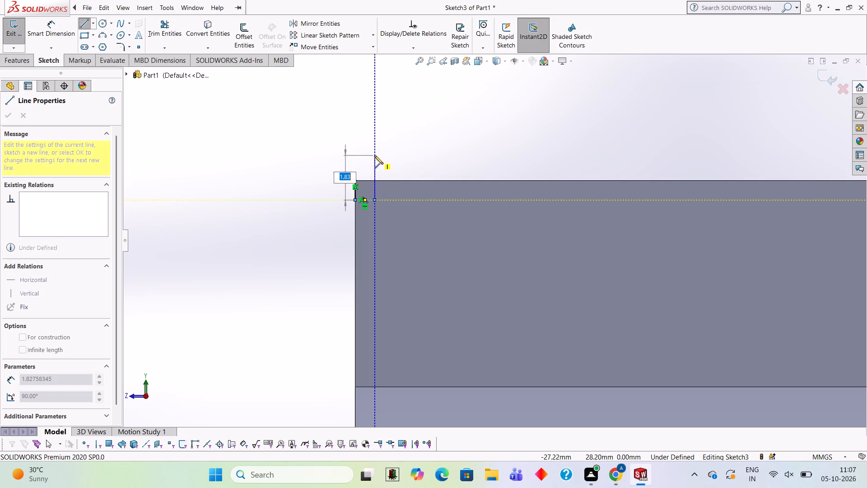
{"action": "key", "text": "Escape"}
Draw a circle of 0.8 mm radius centred on the horizontal line's inner endpoint.
{"action": "scroll", "coordinate": [327, 186], "scroll_direction": "down", "scroll_amount": 2}
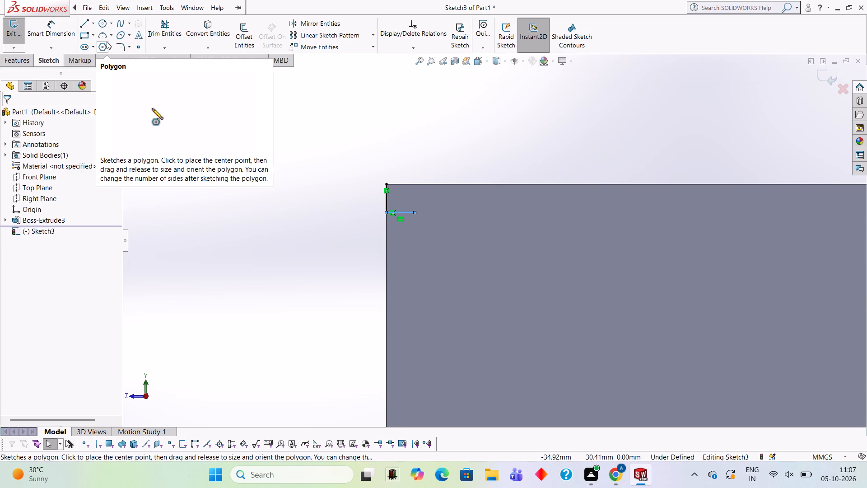
{"action": "left_click", "coordinate": [100, 22]}
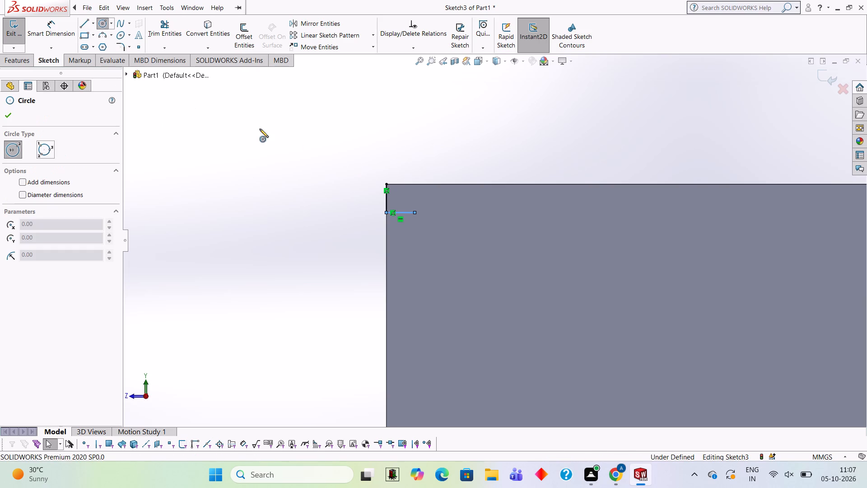
{"action": "left_click", "coordinate": [415, 211]}
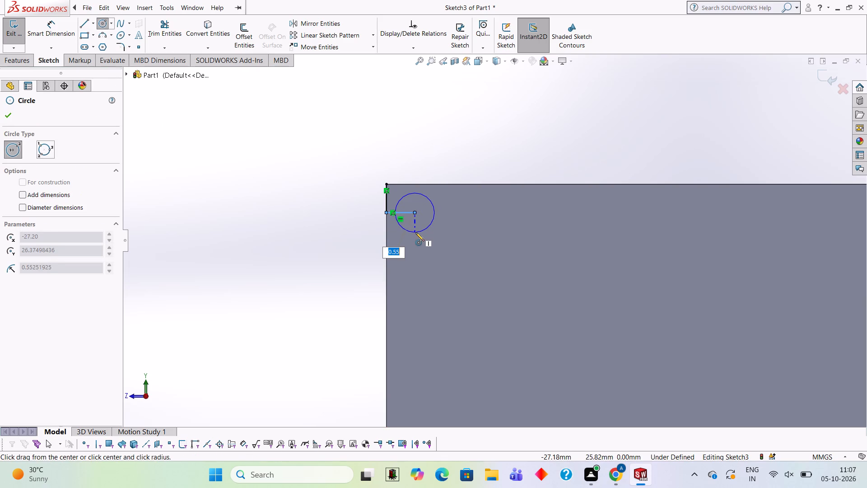
{"action": "type", "text": "0.8"}
{"action": "key", "text": "Return"}
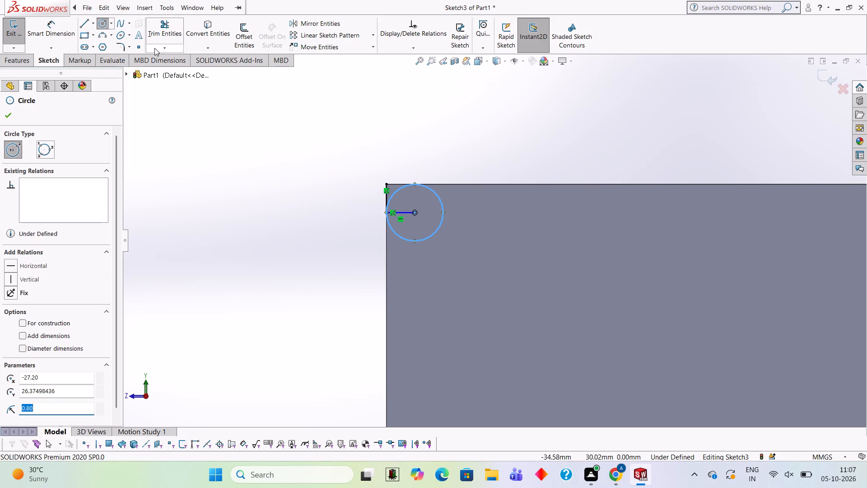
Draw a vertical line from the circle's centre up past the lug's top edge.
{"action": "left_click", "coordinate": [174, 34]}
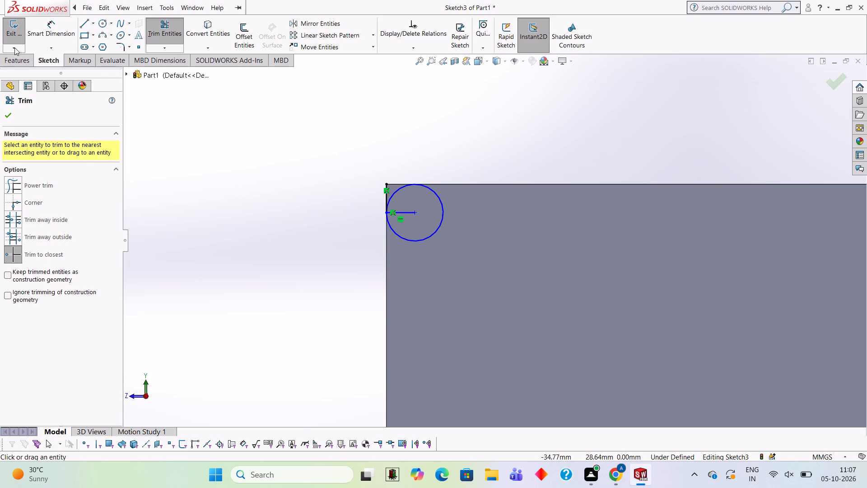
{"action": "left_click", "coordinate": [274, 117]}
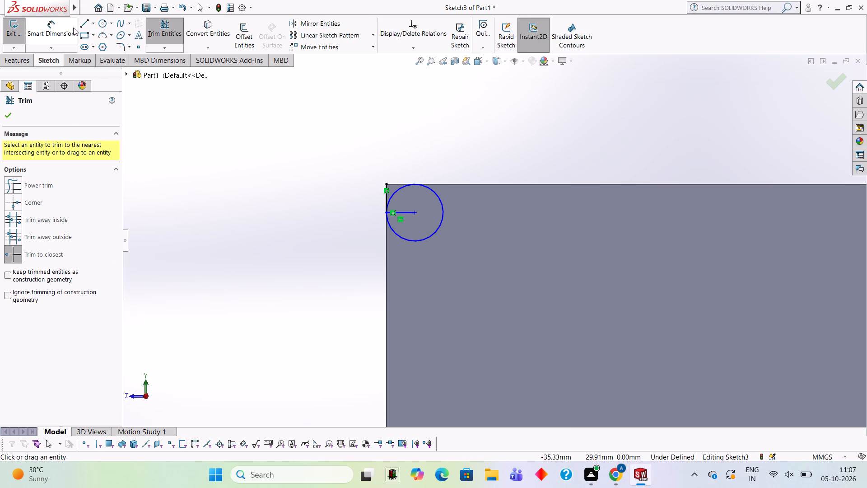
{"action": "left_click", "coordinate": [85, 20]}
{"action": "left_click", "coordinate": [415, 211]}
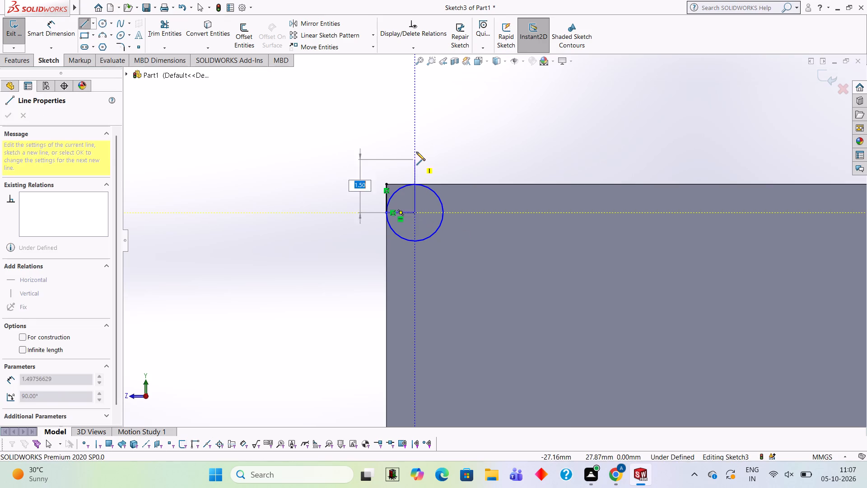
{"action": "left_click", "coordinate": [416, 151]}
Trim the circle and all helper lines so only the quarter arc across the lug face's upper-left corner is left.
{"action": "left_click", "coordinate": [178, 24]}
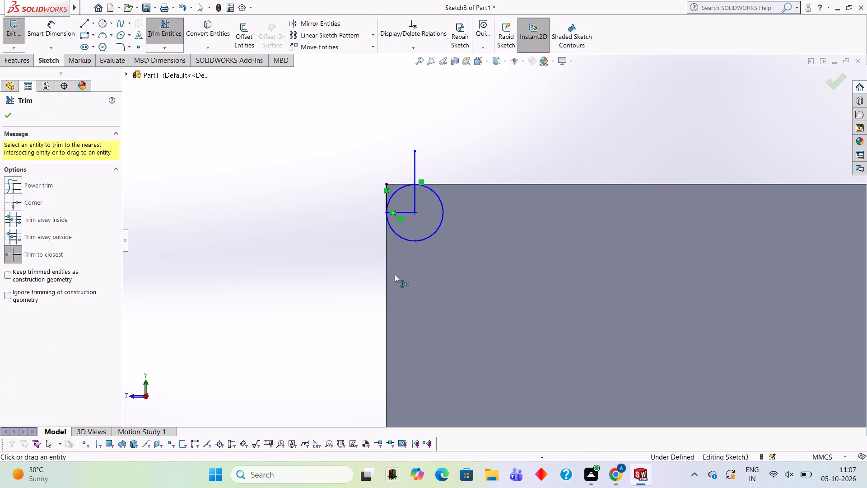
{"action": "left_click", "coordinate": [415, 241]}
{"action": "left_click", "coordinate": [412, 160]}
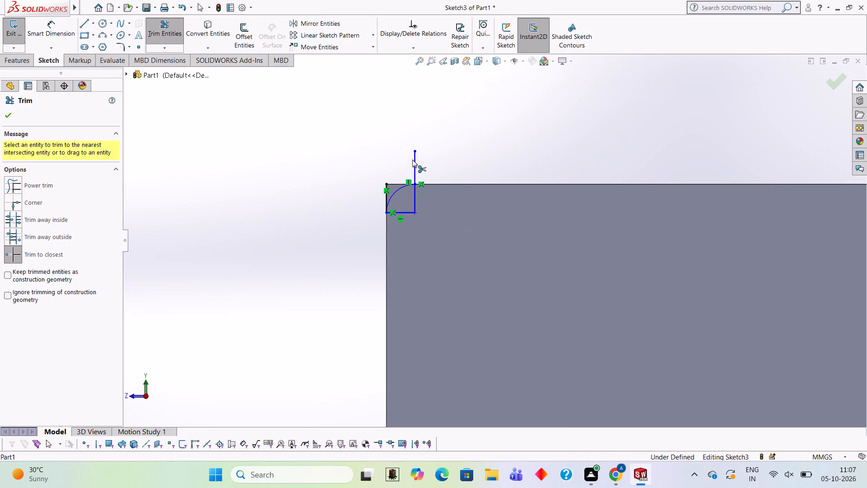
{"action": "left_click", "coordinate": [386, 196]}
{"action": "left_click", "coordinate": [403, 214]}
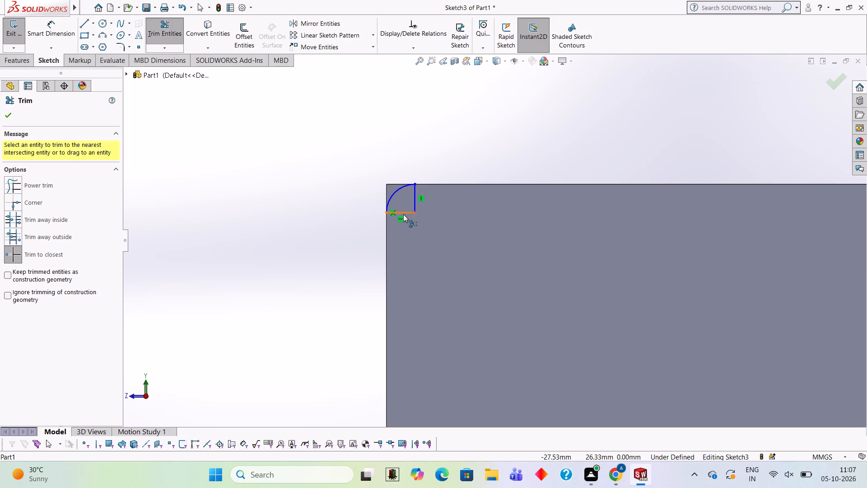
{"action": "left_click", "coordinate": [413, 203]}
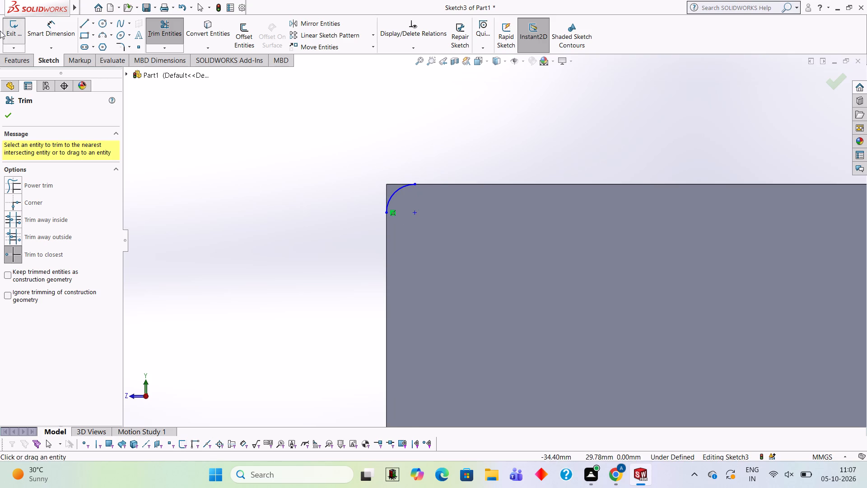
Close the corner profile with 0.8 mm vertical and horizontal lines from the arc's ends to the lug face's upper-left corner.
{"action": "left_click", "coordinate": [81, 26]}
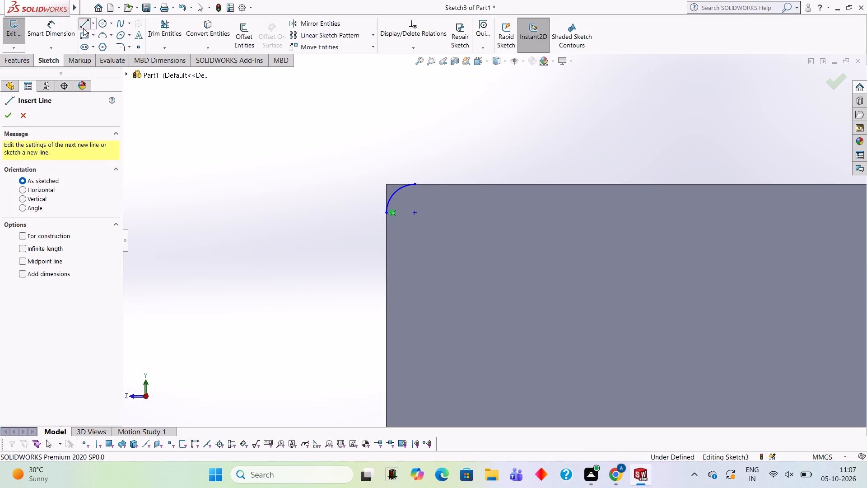
{"action": "left_click", "coordinate": [386, 213]}
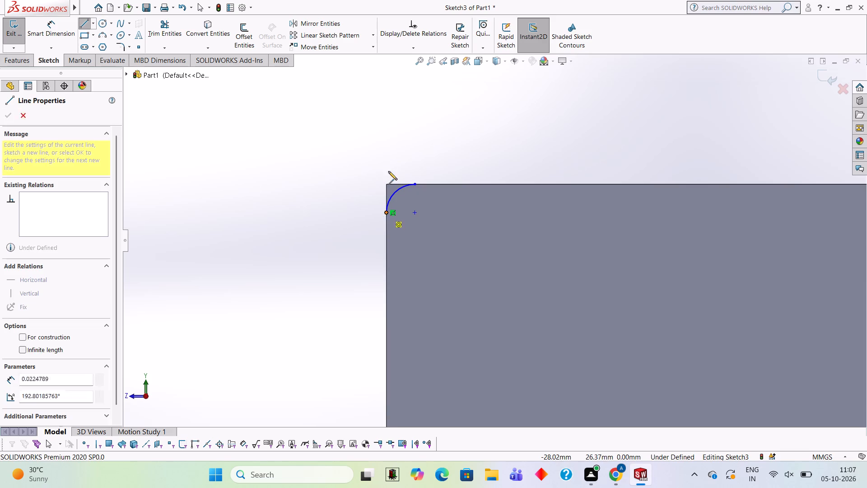
{"action": "left_click", "coordinate": [387, 186]}
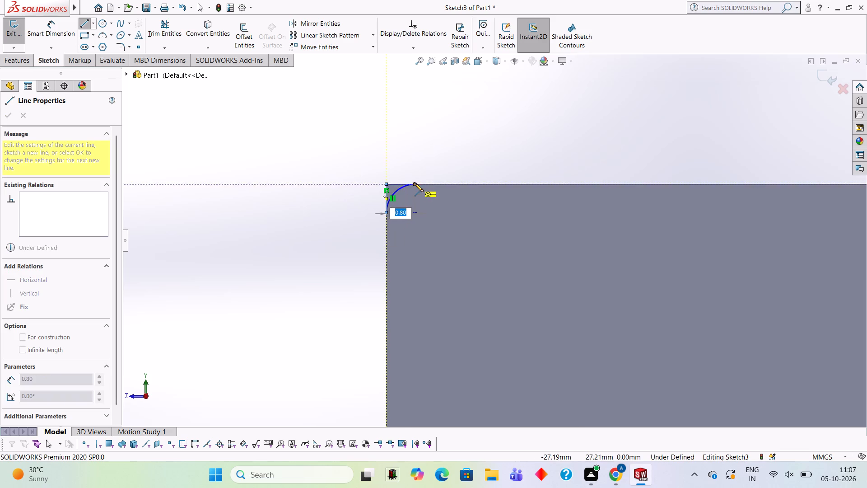
{"action": "left_click", "coordinate": [415, 183]}
Cut-extrude the closed corner profile blind to 18 mm, across both clamp lugs.
{"action": "middle_click_drag", "start_coordinate": [220, 127], "coordinate": [244, 160]}
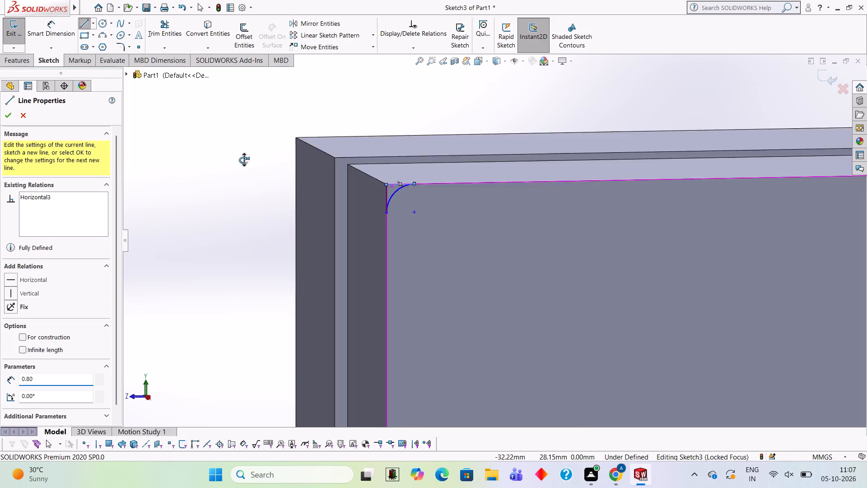
{"action": "middle_click_drag", "start_coordinate": [244, 160], "coordinate": [276, 172]}
{"action": "scroll", "coordinate": [270, 159], "scroll_direction": "up", "scroll_amount": 2}
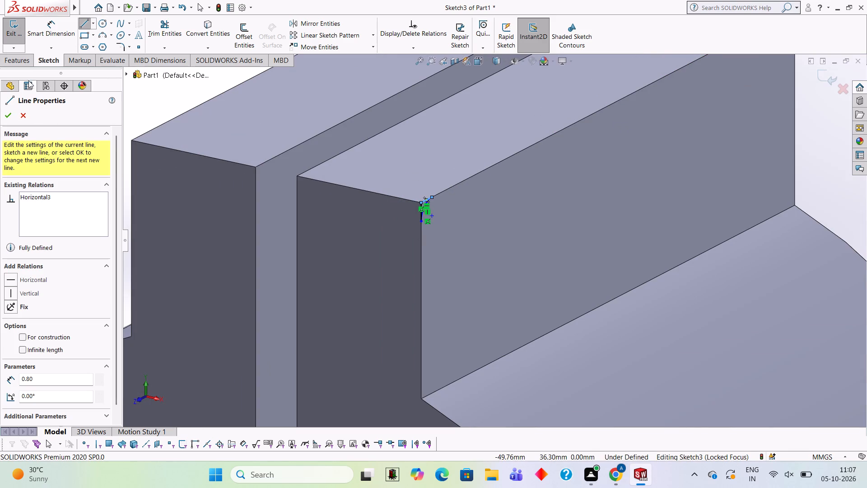
{"action": "left_click", "coordinate": [32, 56]}
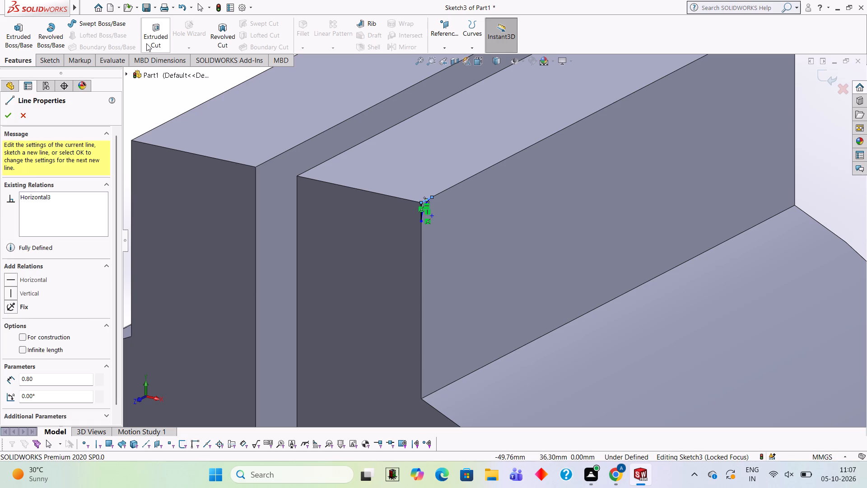
{"action": "left_click", "coordinate": [148, 43]}
{"action": "scroll", "coordinate": [204, 108], "scroll_direction": "up", "scroll_amount": 2}
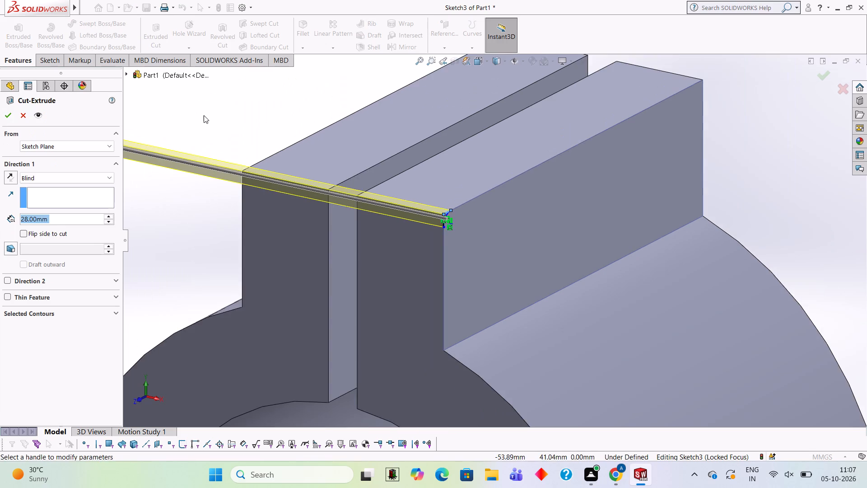
{"action": "scroll", "coordinate": [203, 117], "scroll_direction": "down", "scroll_amount": 1}
{"action": "scroll", "coordinate": [87, 215], "scroll_direction": "down", "scroll_amount": 3}
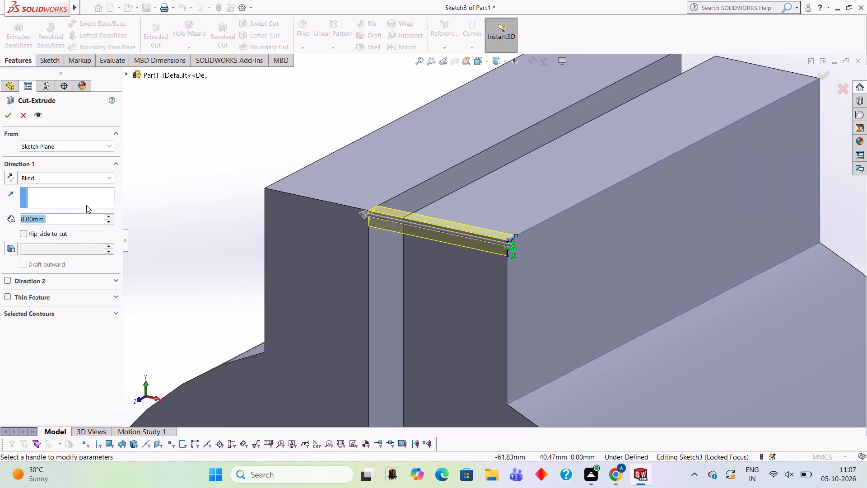
{"action": "scroll", "coordinate": [86, 205], "scroll_direction": "up", "scroll_amount": 4}
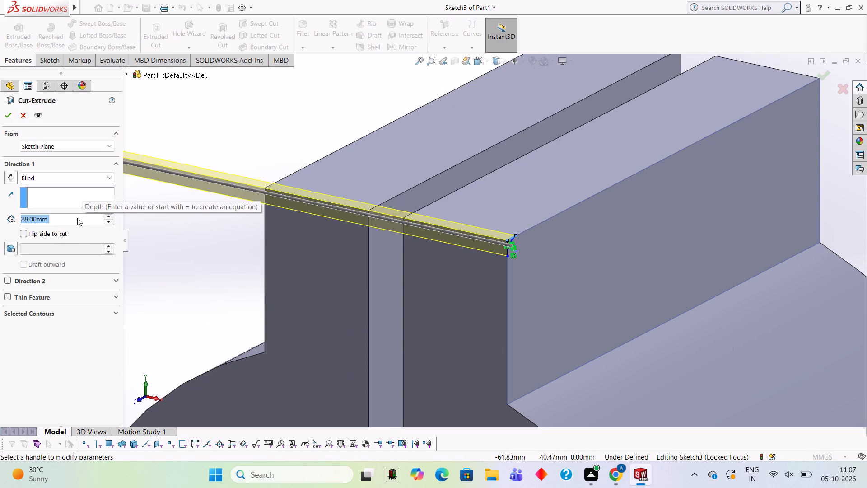
{"action": "scroll", "coordinate": [77, 218], "scroll_direction": "down", "scroll_amount": 2}
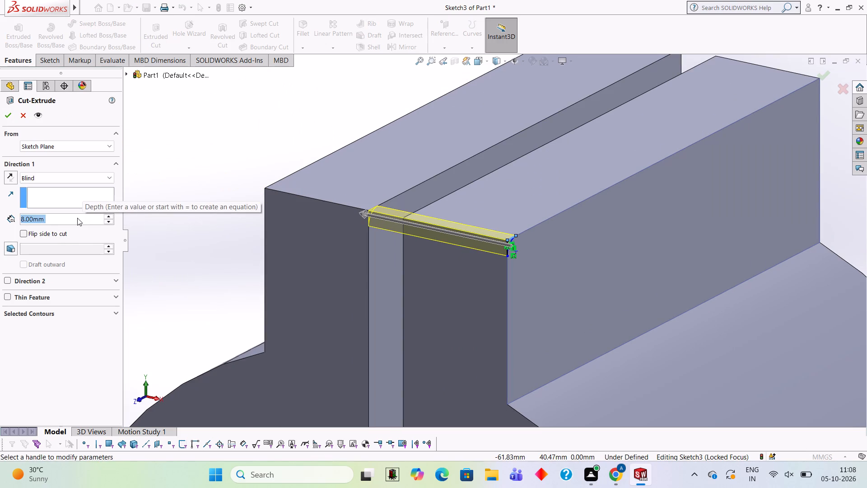
{"action": "scroll", "coordinate": [77, 218], "scroll_direction": "up", "scroll_amount": 1}
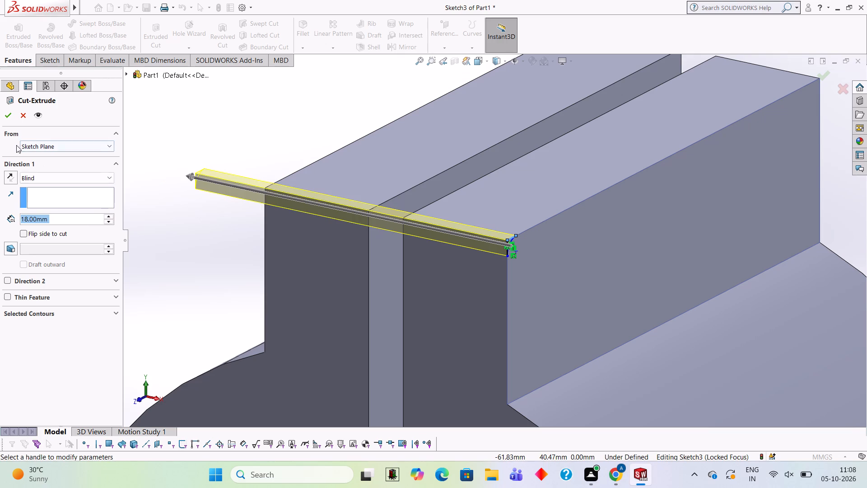
{"action": "left_click", "coordinate": [12, 121]}
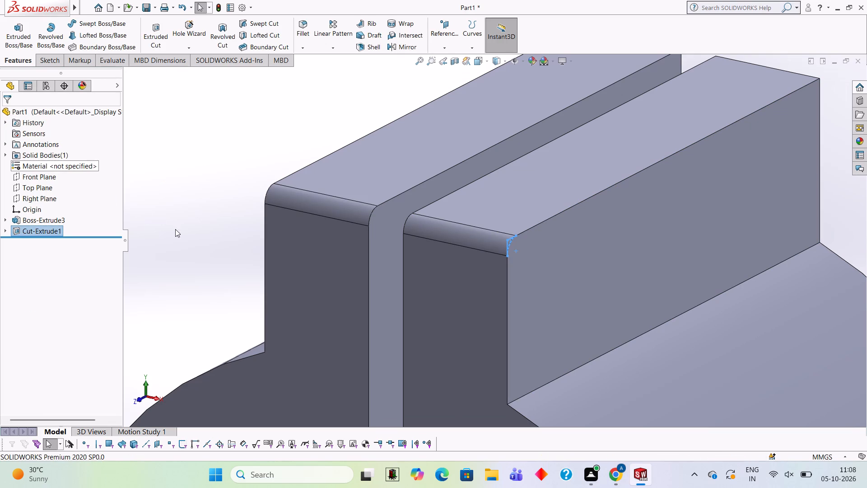
Open a new sketch on the lug's outer side face and view it face-on.
{"action": "left_click", "coordinate": [190, 234]}
{"action": "scroll", "coordinate": [238, 232], "scroll_direction": "up", "scroll_amount": 2}
{"action": "scroll", "coordinate": [605, 239], "scroll_direction": "up", "scroll_amount": 1}
{"action": "middle_click_drag", "start_coordinate": [612, 231], "coordinate": [559, 237]}
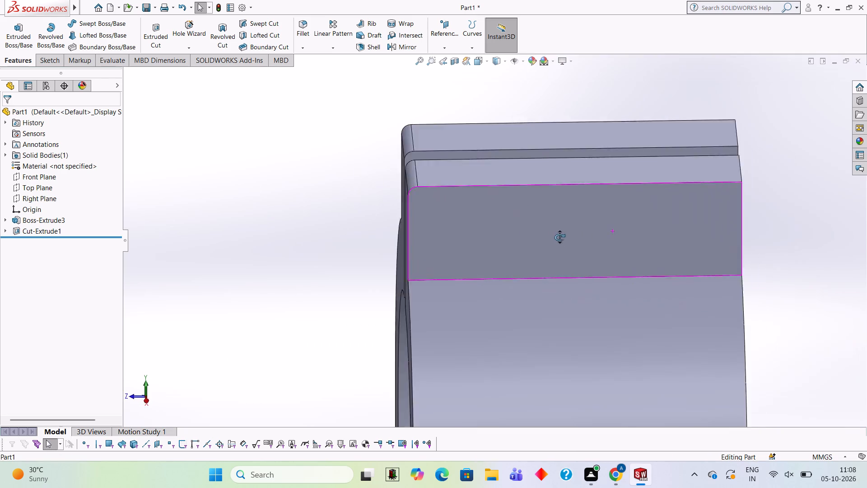
{"action": "middle_click_drag", "start_coordinate": [559, 237], "coordinate": [599, 250]}
{"action": "scroll", "coordinate": [611, 248], "scroll_direction": "up", "scroll_amount": 2}
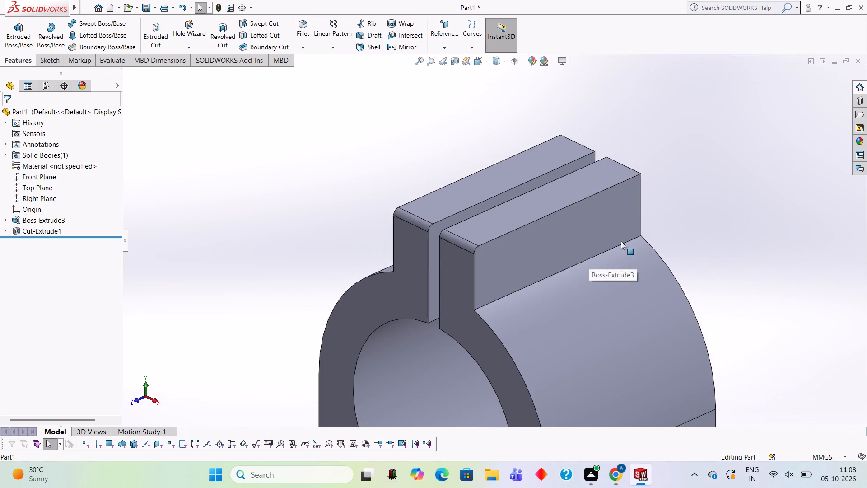
{"action": "middle_click_drag", "start_coordinate": [596, 225], "coordinate": [545, 211]}
{"action": "left_click", "coordinate": [643, 219]}
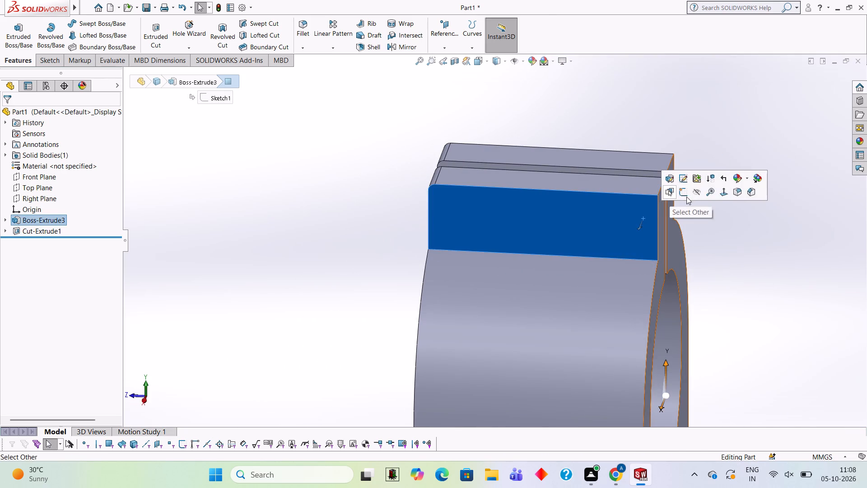
{"action": "left_click", "coordinate": [686, 197]}
{"action": "key", "text": "ctrl+8"}
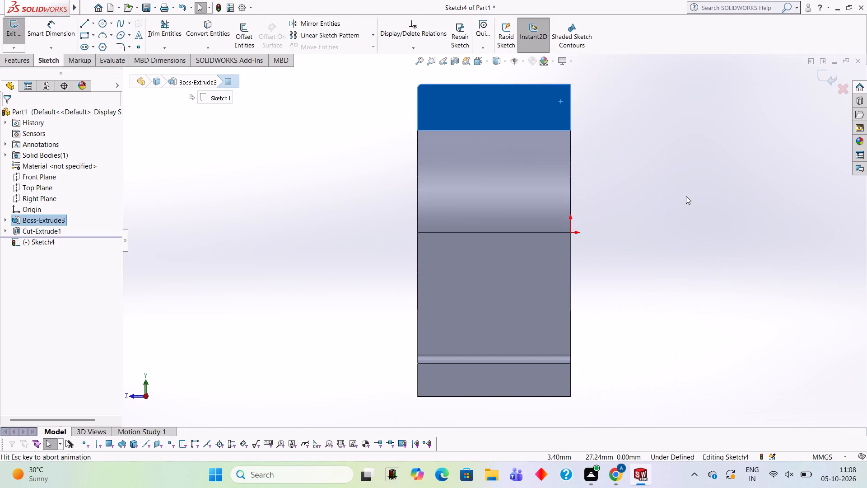
Draw a 0.8 mm line down the side edge from the lug face's upper-right corner, followed by a 0.8 mm horizontal line inward.
{"action": "scroll", "coordinate": [662, 147], "scroll_direction": "down", "scroll_amount": 4}
{"action": "left_click_drag", "start_coordinate": [406, 130], "coordinate": [355, 131]}
{"action": "scroll", "coordinate": [358, 138], "scroll_direction": "up", "scroll_amount": 2}
{"action": "scroll", "coordinate": [359, 135], "scroll_direction": "down", "scroll_amount": 2}
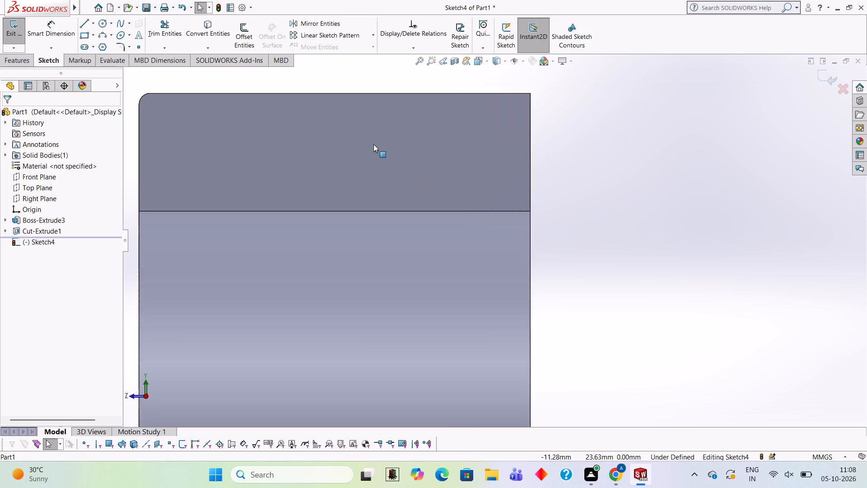
{"action": "scroll", "coordinate": [373, 144], "scroll_direction": "down", "scroll_amount": 4}
{"action": "scroll", "coordinate": [529, 110], "scroll_direction": "up", "scroll_amount": 3}
{"action": "scroll", "coordinate": [542, 107], "scroll_direction": "down", "scroll_amount": 3}
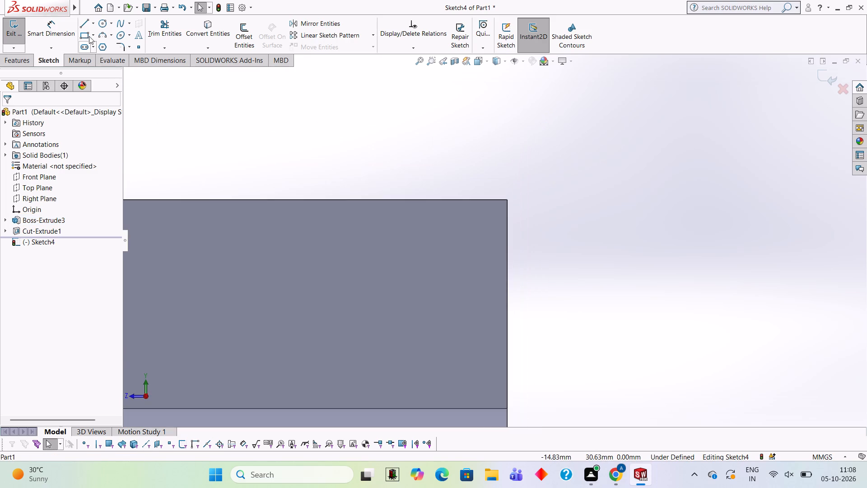
{"action": "left_click", "coordinate": [89, 23]}
{"action": "left_click", "coordinate": [508, 199]}
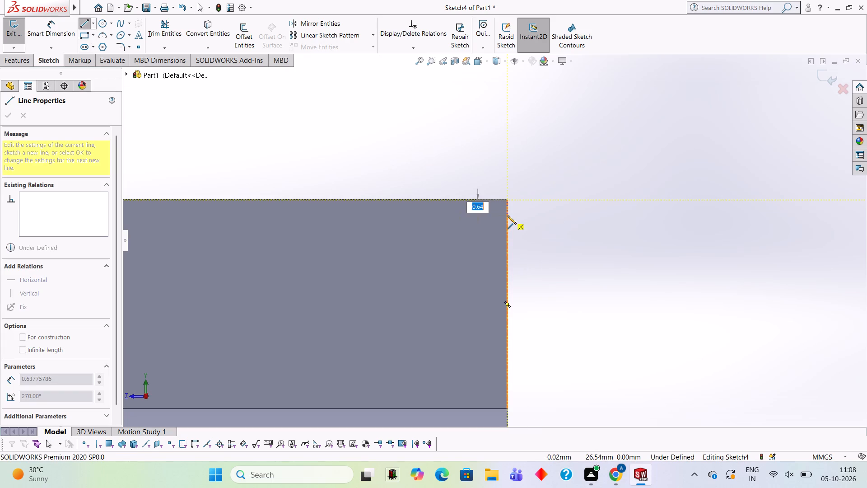
{"action": "type", "text": "0.8"}
{"action": "key", "text": "Return"}
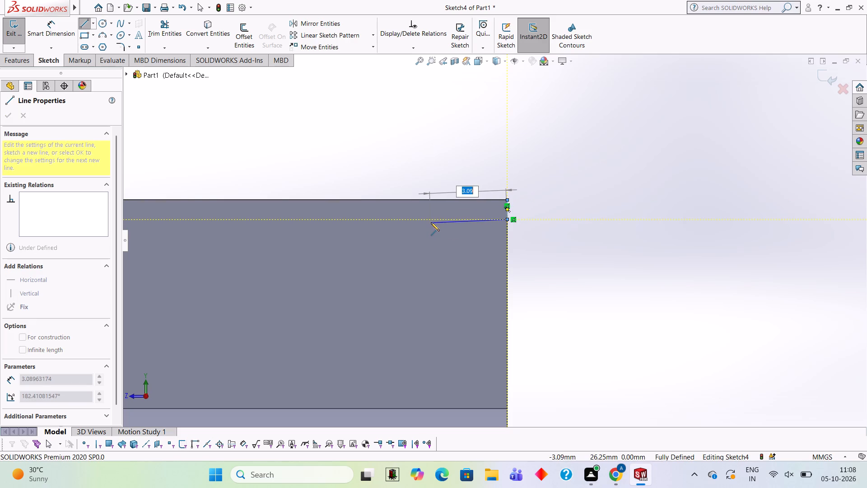
{"action": "key", "text": "0"}
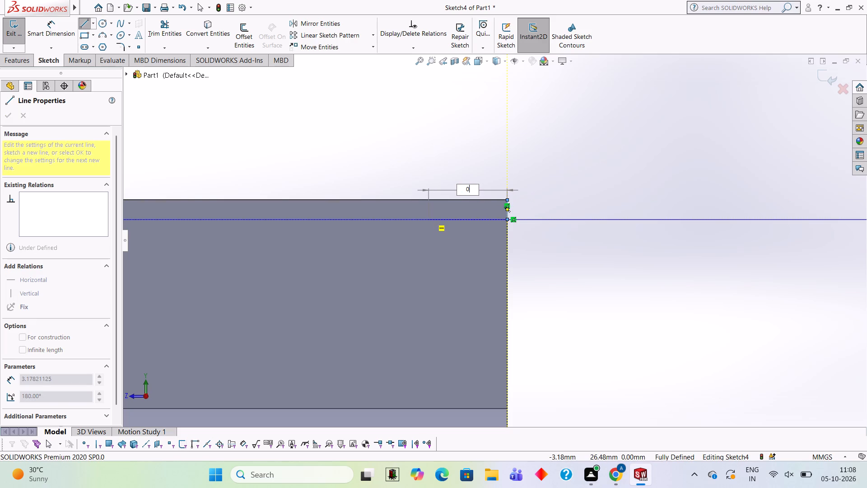
{"action": "type", "text": ".8"}
{"action": "key", "text": "Return"}
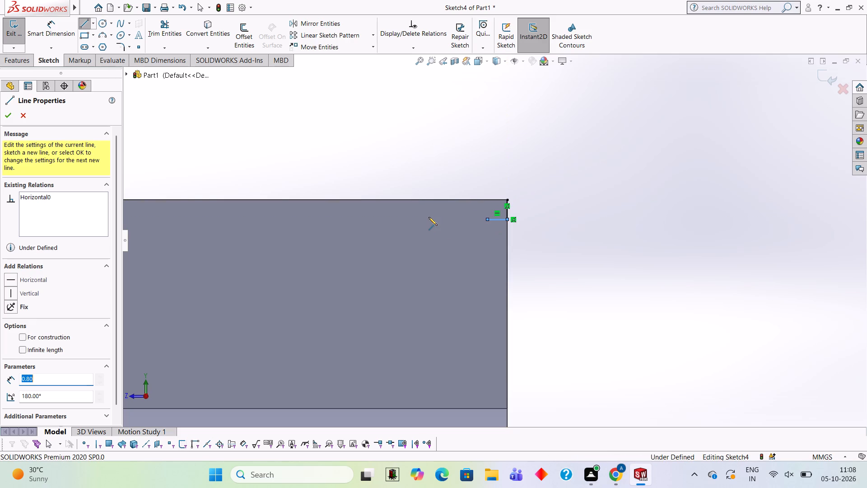
{"action": "key", "text": "Escape"}
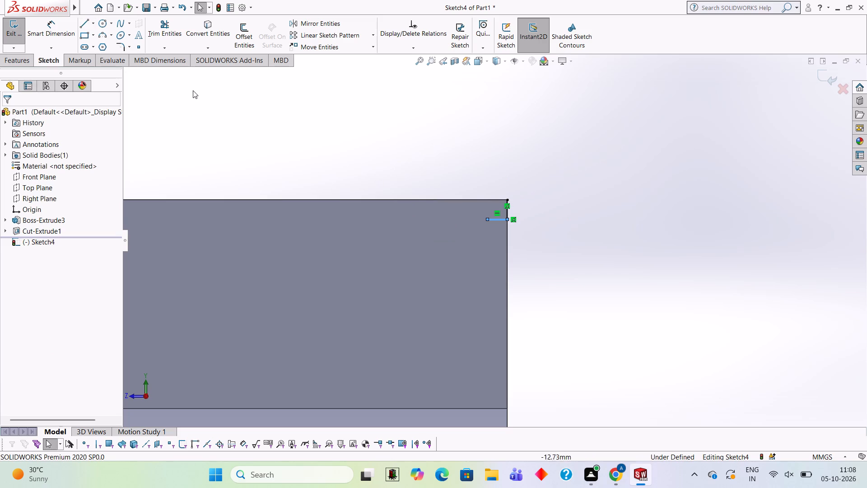
Draw a circle of 0.8 mm radius centred on the horizontal line's inner endpoint.
{"action": "left_click", "coordinate": [104, 26]}
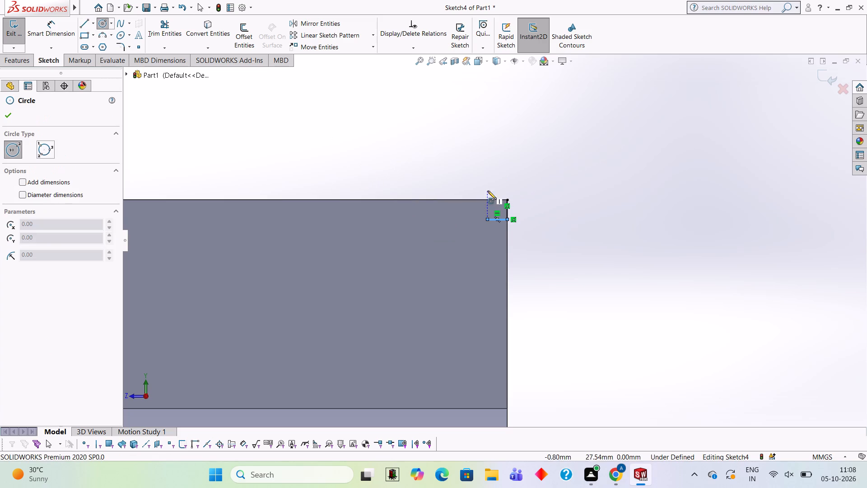
{"action": "left_click", "coordinate": [488, 219]}
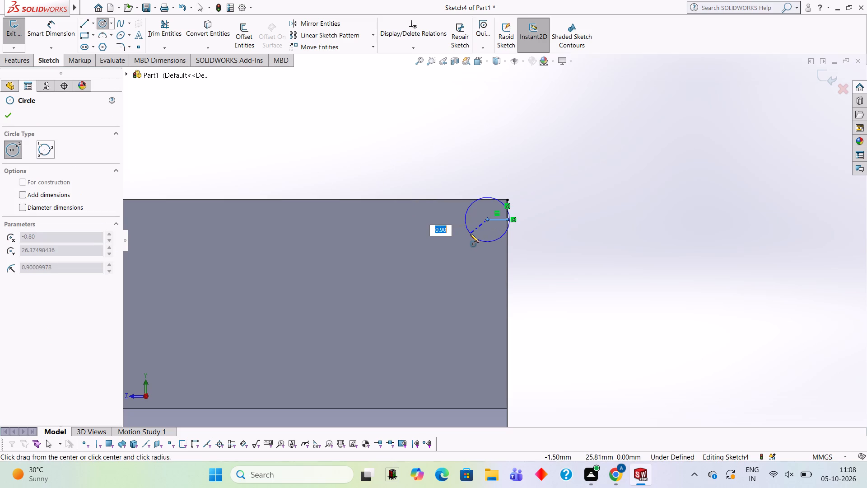
{"action": "type", "text": "0.8"}
{"action": "key", "text": "Return"}
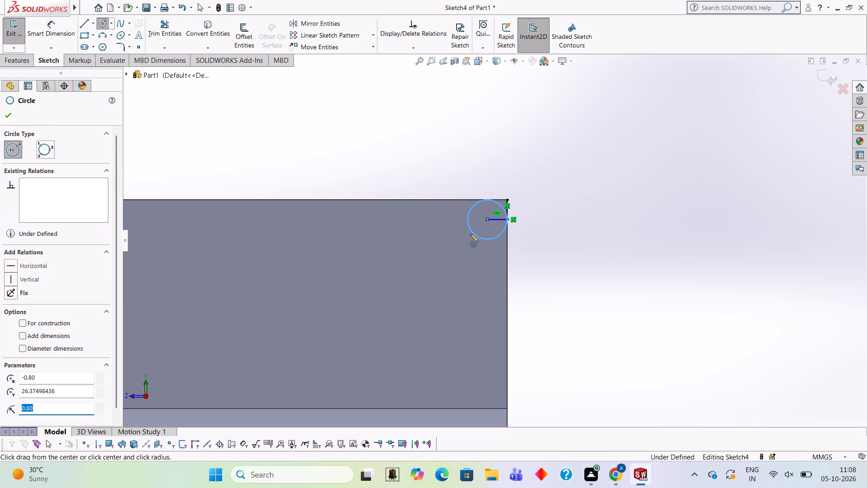
{"action": "key", "text": "Escape"}
Trim away the horizontal helper line inside the circle.
{"action": "left_click", "coordinate": [172, 43]}
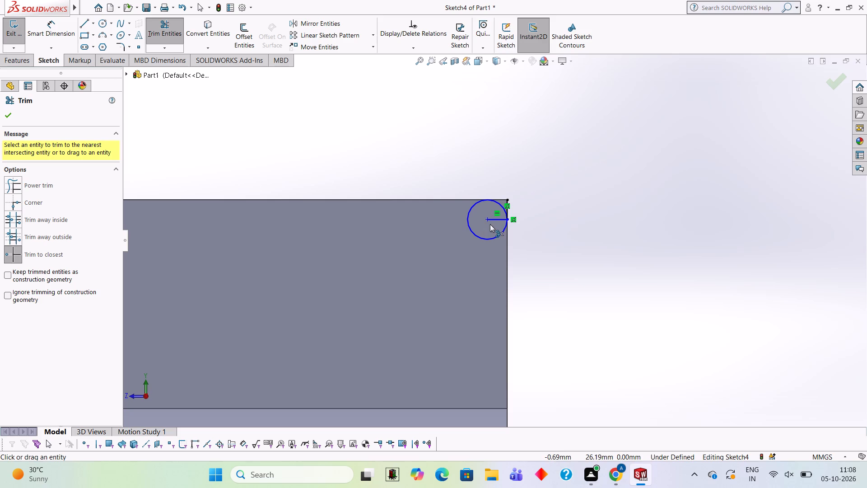
{"action": "left_click", "coordinate": [493, 218]}
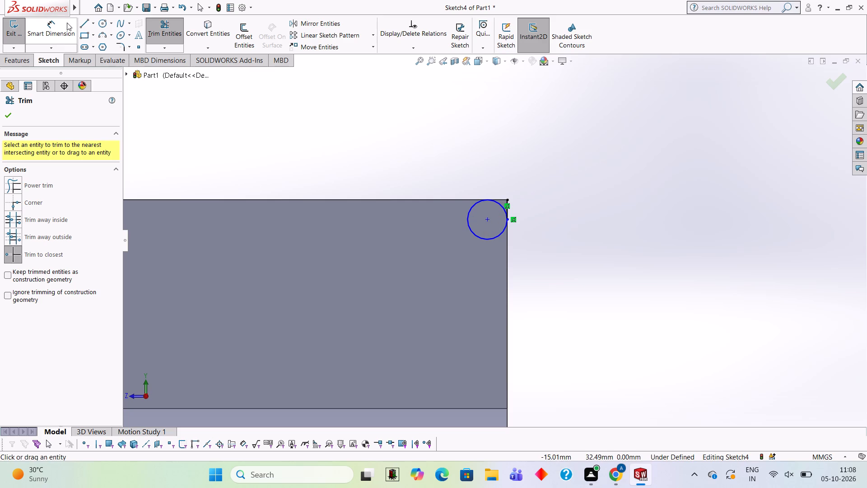
Draw a 0.8 mm horizontal line along the top edge from the lug face's upper-right corner to the circle's top point.
{"action": "left_click", "coordinate": [83, 25]}
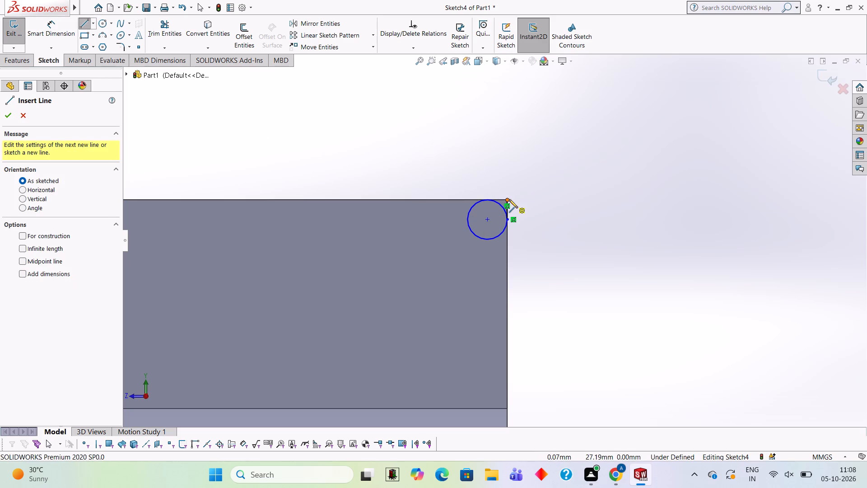
{"action": "left_click", "coordinate": [508, 199]}
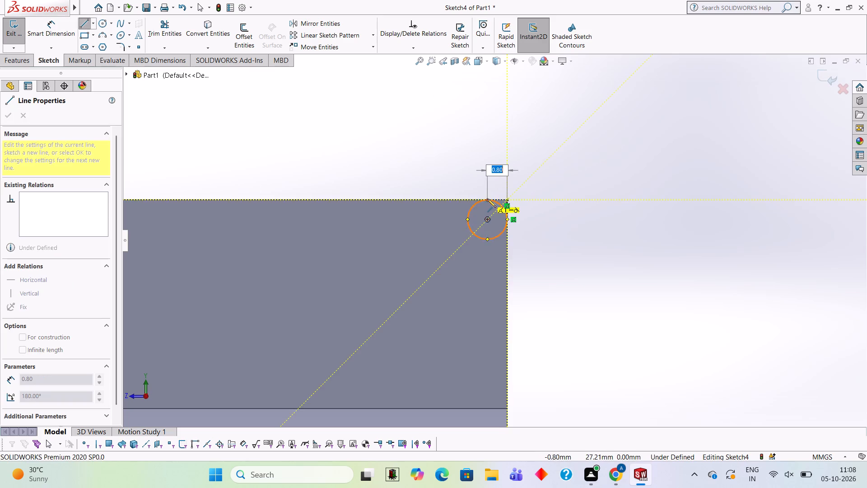
{"action": "left_click", "coordinate": [487, 199]}
{"action": "key", "text": "Escape"}
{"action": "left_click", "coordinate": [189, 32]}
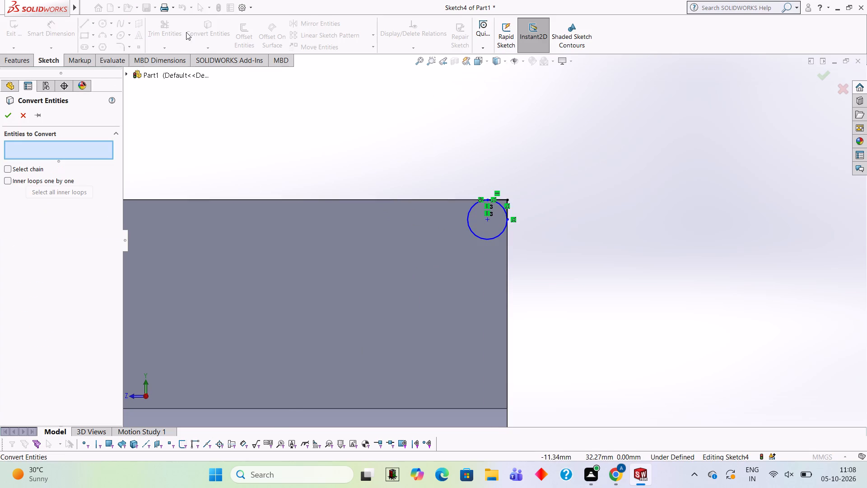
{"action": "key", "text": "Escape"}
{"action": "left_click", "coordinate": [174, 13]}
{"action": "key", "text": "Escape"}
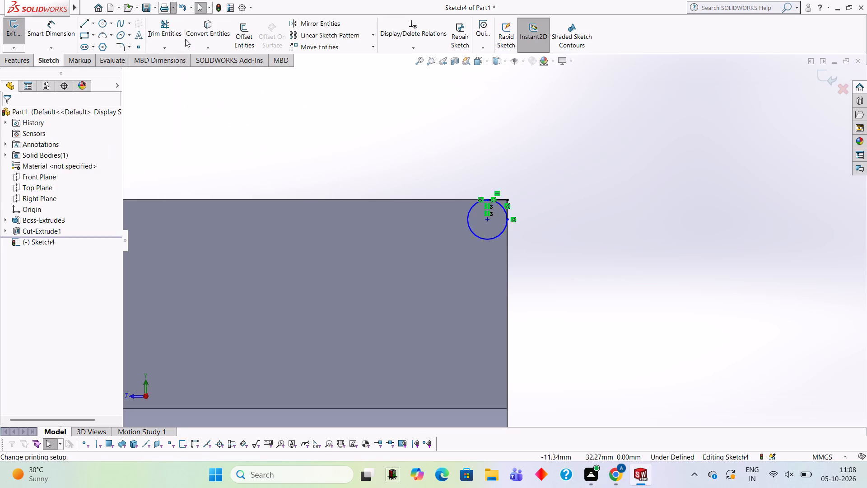
Trim the circle so only the quarter arc across the lug face's upper-right corner is left.
{"action": "left_click", "coordinate": [173, 27]}
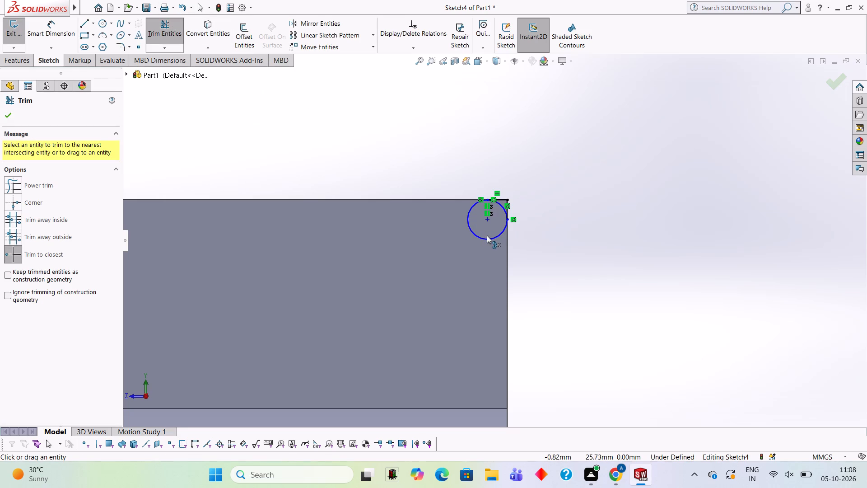
{"action": "left_click", "coordinate": [489, 237]}
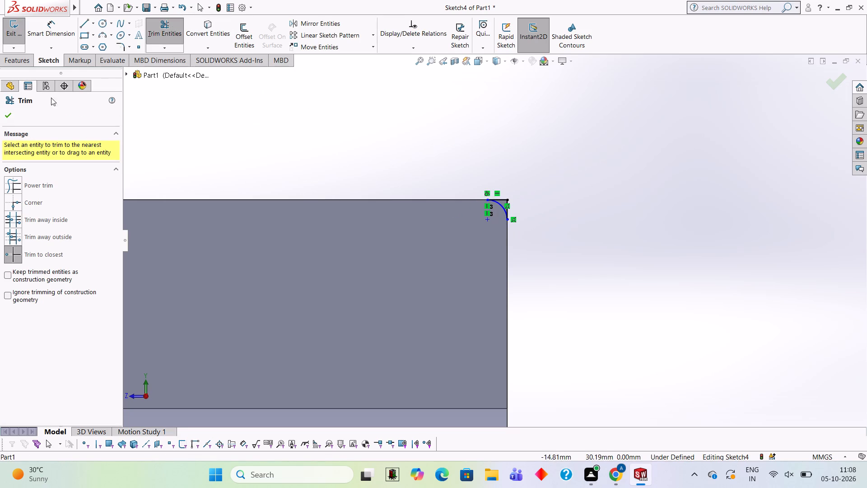
Cut-extrude the quarter-arc corner profile 18 mm blind from its sketch plane across both lugs, rounding their remaining top end edge.
{"action": "left_click", "coordinate": [19, 61]}
{"action": "left_click", "coordinate": [144, 44]}
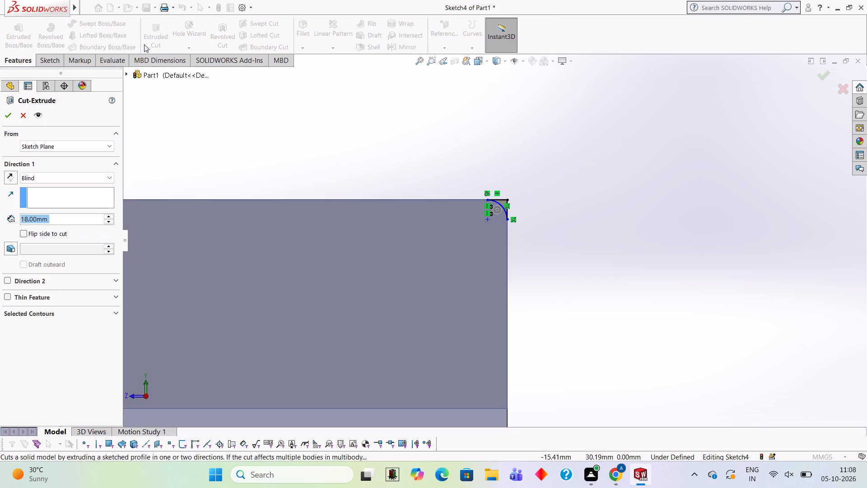
{"action": "scroll", "coordinate": [609, 155], "scroll_direction": "up", "scroll_amount": 2}
{"action": "middle_click_drag", "start_coordinate": [604, 156], "coordinate": [544, 247]}
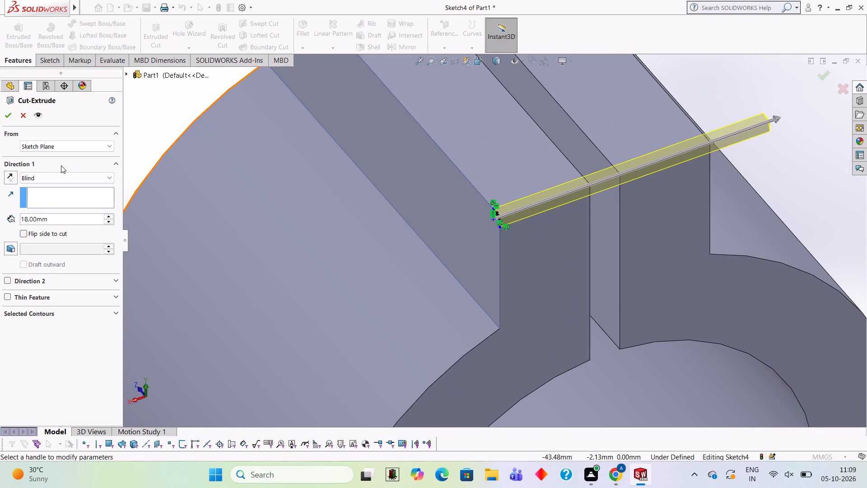
{"action": "left_click", "coordinate": [9, 117]}
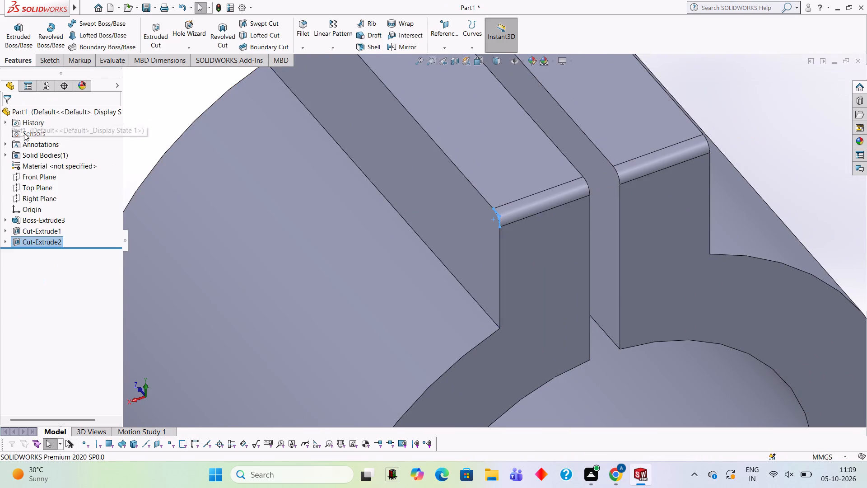
{"action": "scroll", "coordinate": [214, 203], "scroll_direction": "up", "scroll_amount": 2}
{"action": "key", "text": "Escape"}
Examine the clamp bracket from several angles, checking the rounded lug tops, the bore, the slot and the feet.
{"action": "scroll", "coordinate": [507, 156], "scroll_direction": "up", "scroll_amount": 3}
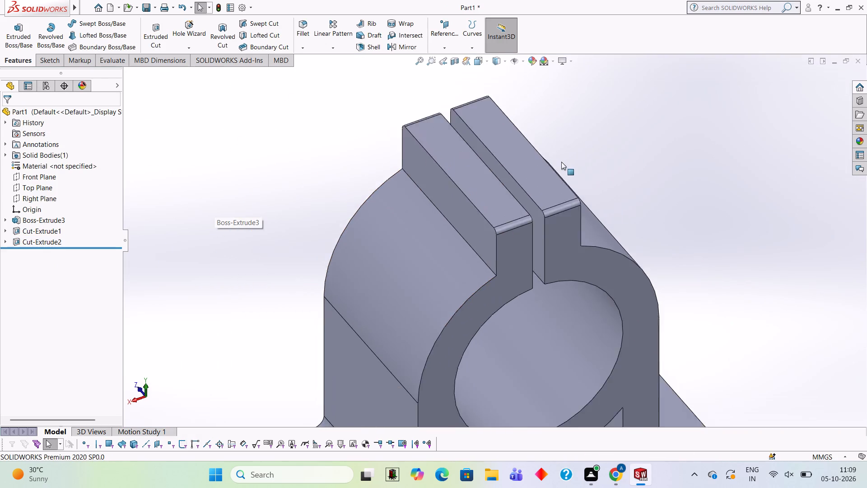
{"action": "middle_click_drag", "start_coordinate": [571, 165], "coordinate": [625, 134]}
{"action": "middle_click_drag", "start_coordinate": [639, 165], "coordinate": [564, 155]}
{"action": "scroll", "coordinate": [639, 165], "scroll_direction": "down", "scroll_amount": 1}
{"action": "scroll", "coordinate": [562, 175], "scroll_direction": "up", "scroll_amount": 2}
{"action": "middle_click_drag", "start_coordinate": [590, 191], "coordinate": [566, 180]}
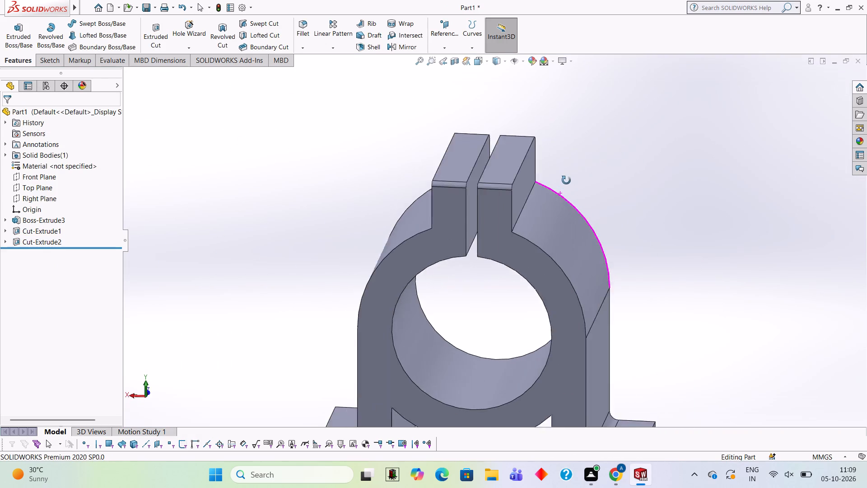
{"action": "middle_click_drag", "start_coordinate": [566, 180], "coordinate": [556, 176]}
{"action": "scroll", "coordinate": [626, 199], "scroll_direction": "up", "scroll_amount": 2}
{"action": "middle_click_drag", "start_coordinate": [627, 216], "coordinate": [601, 198]}
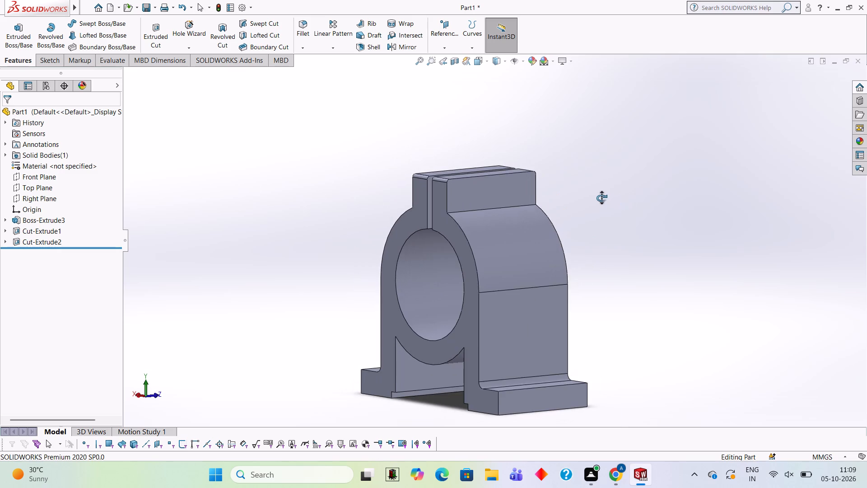
{"action": "middle_click_drag", "start_coordinate": [601, 198], "coordinate": [625, 209]}
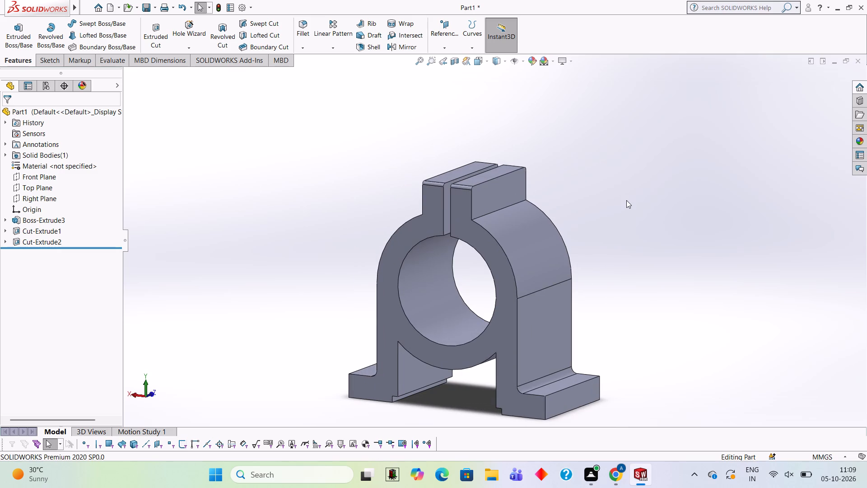
{"action": "scroll", "coordinate": [683, 306], "scroll_direction": "up", "scroll_amount": 1}
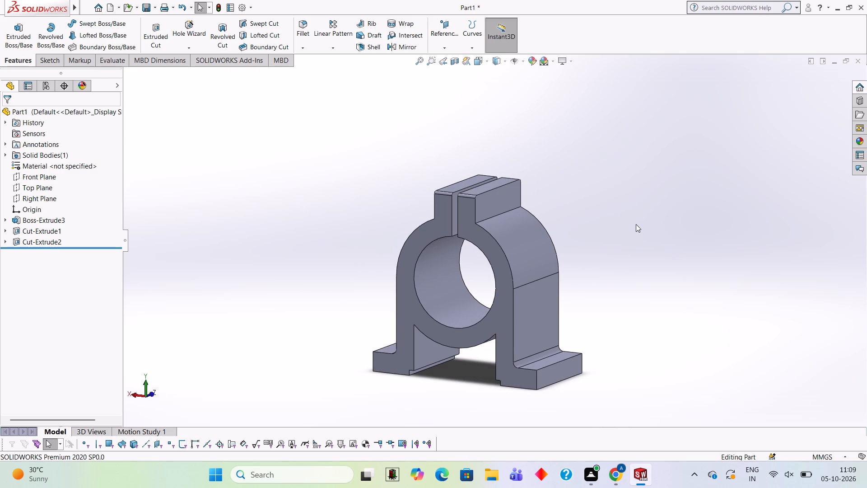
{"action": "scroll", "coordinate": [643, 228], "scroll_direction": "down", "scroll_amount": 1}
{"action": "middle_click_drag", "start_coordinate": [641, 227], "coordinate": [662, 231]}
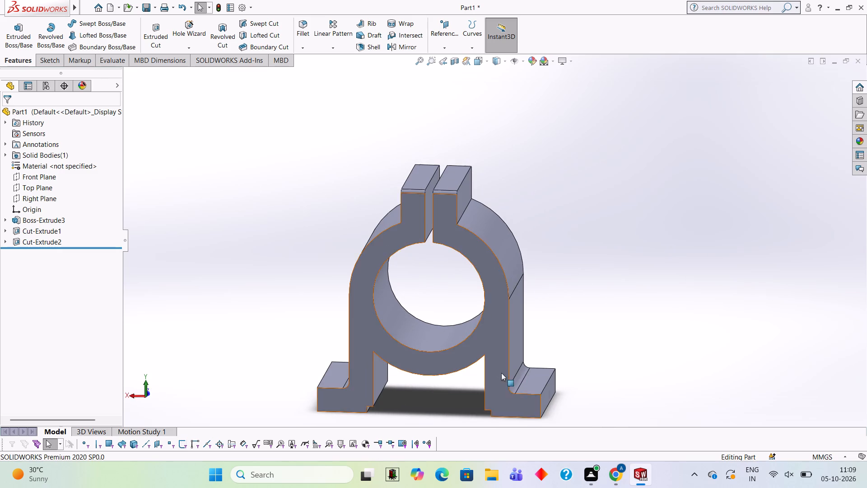
Start a new sketch on the bracket's flat end face around the bore, viewed face-on.
{"action": "left_click", "coordinate": [501, 373]}
{"action": "left_click", "coordinate": [542, 351]}
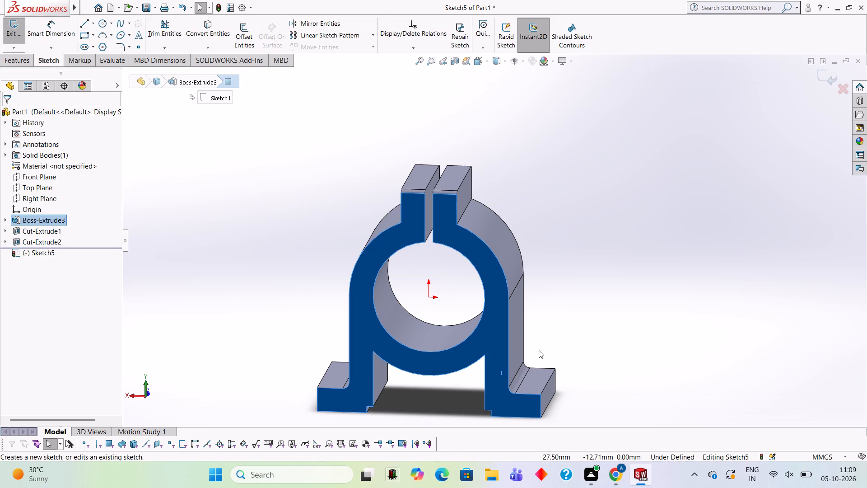
{"action": "key", "text": "ctrl+8"}
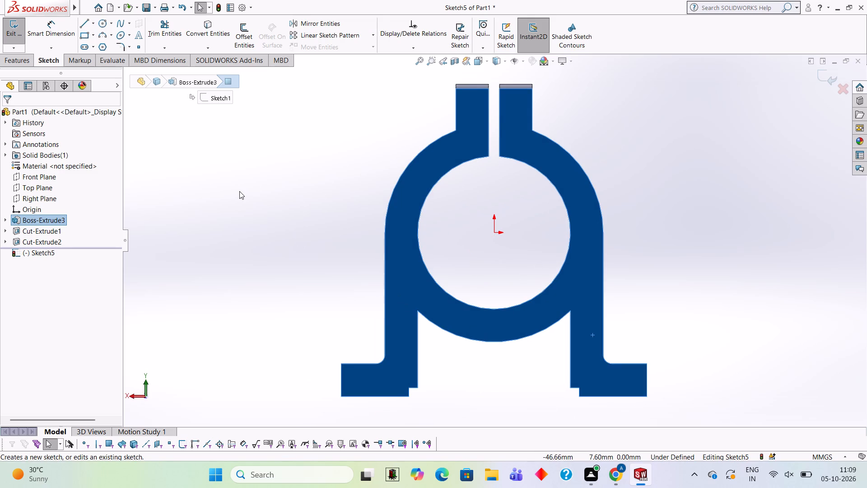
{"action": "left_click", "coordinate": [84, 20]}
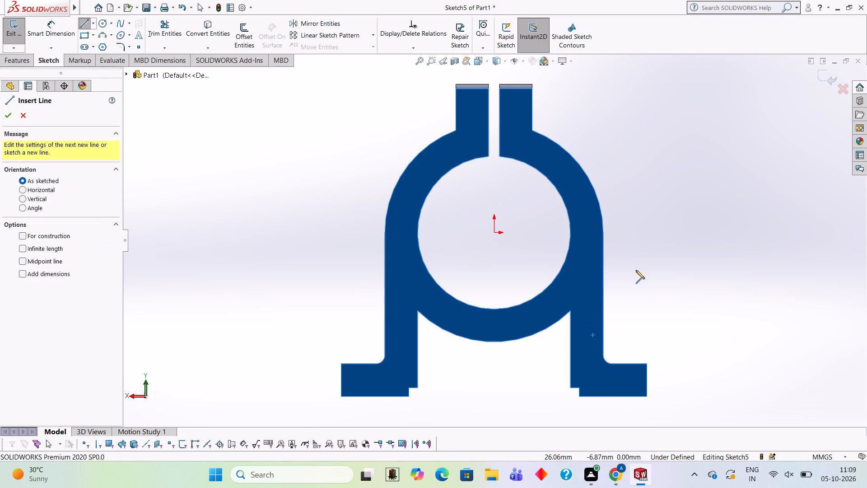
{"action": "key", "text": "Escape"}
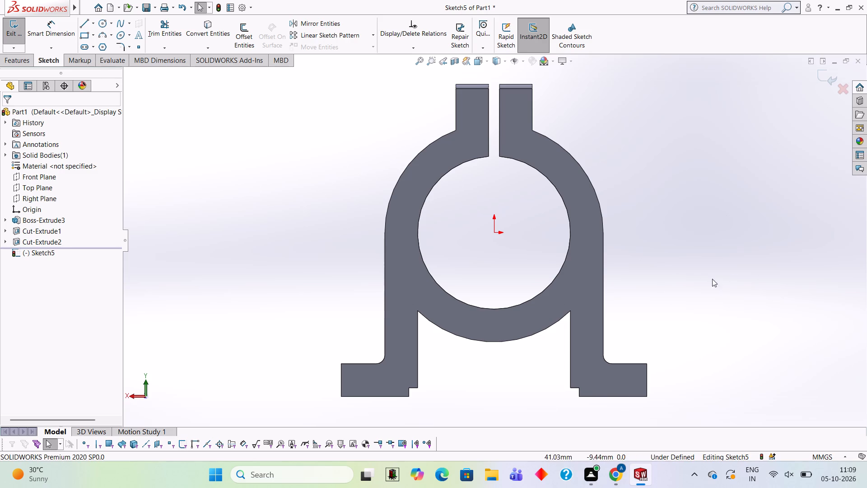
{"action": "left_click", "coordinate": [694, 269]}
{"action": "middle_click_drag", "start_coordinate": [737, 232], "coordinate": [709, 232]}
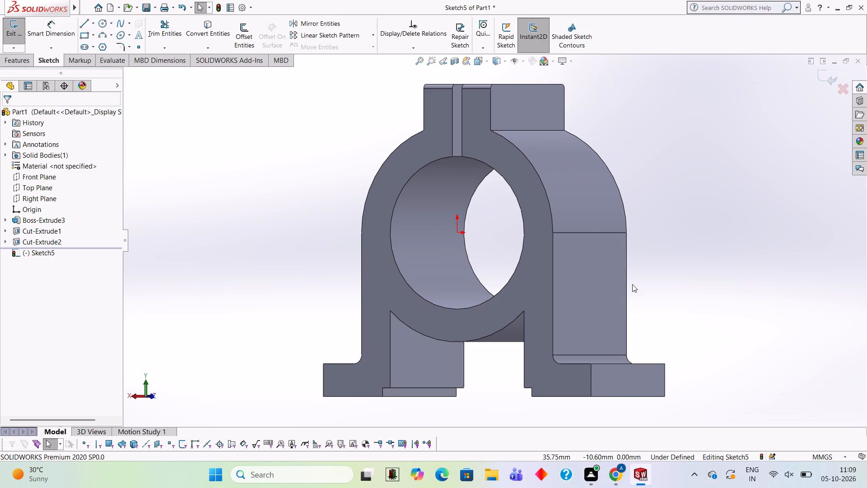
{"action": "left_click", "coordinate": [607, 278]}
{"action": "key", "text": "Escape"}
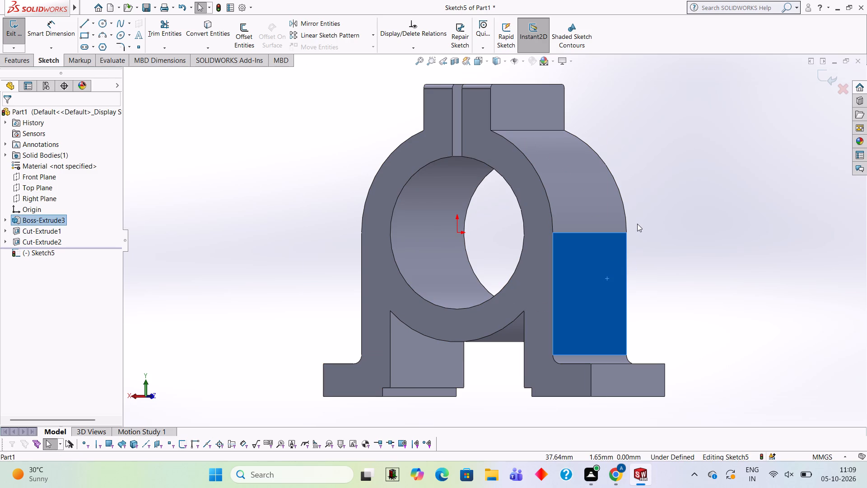
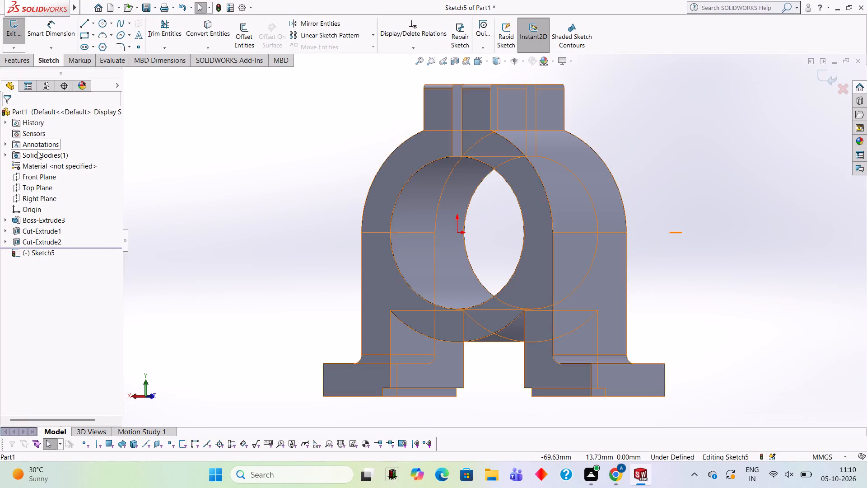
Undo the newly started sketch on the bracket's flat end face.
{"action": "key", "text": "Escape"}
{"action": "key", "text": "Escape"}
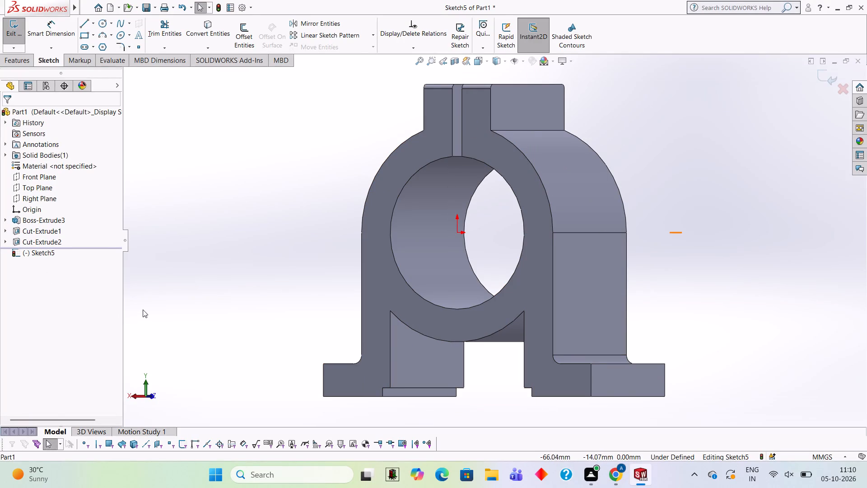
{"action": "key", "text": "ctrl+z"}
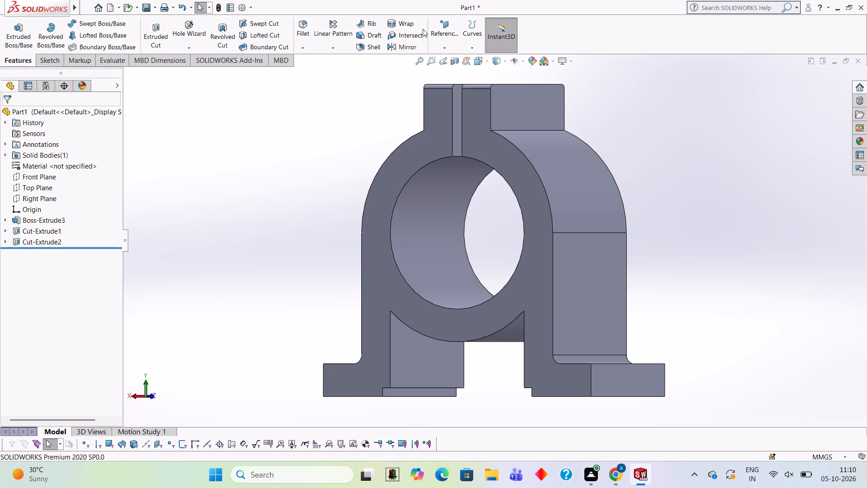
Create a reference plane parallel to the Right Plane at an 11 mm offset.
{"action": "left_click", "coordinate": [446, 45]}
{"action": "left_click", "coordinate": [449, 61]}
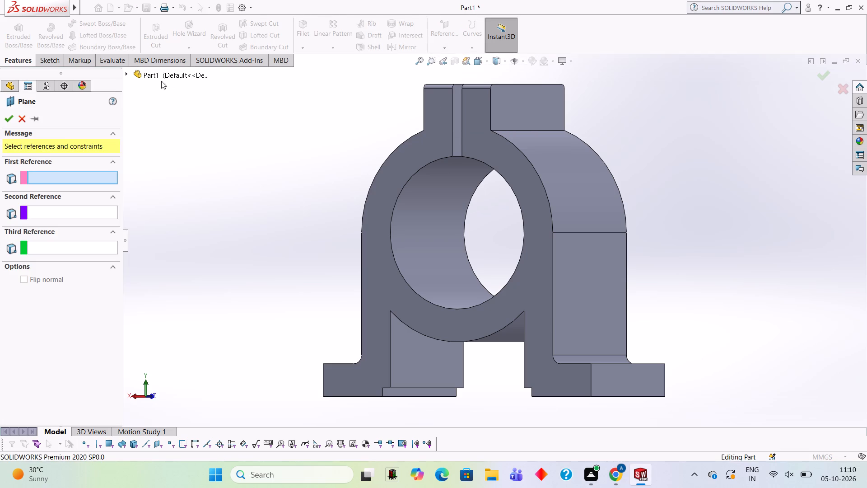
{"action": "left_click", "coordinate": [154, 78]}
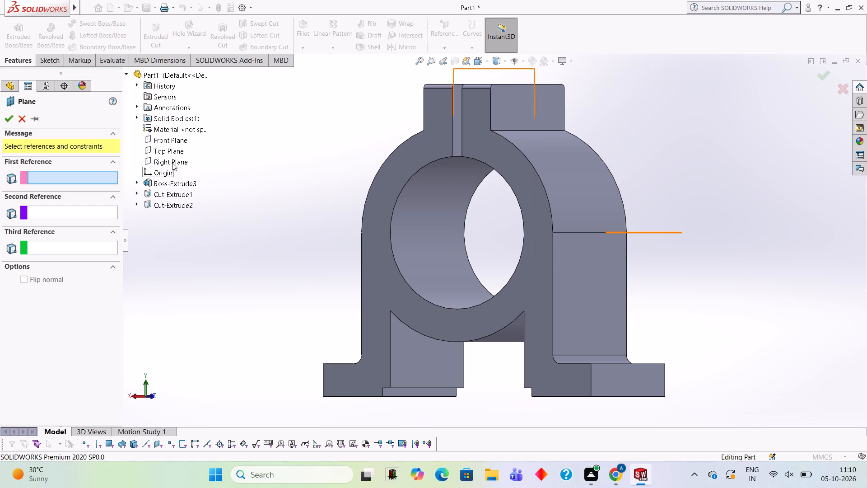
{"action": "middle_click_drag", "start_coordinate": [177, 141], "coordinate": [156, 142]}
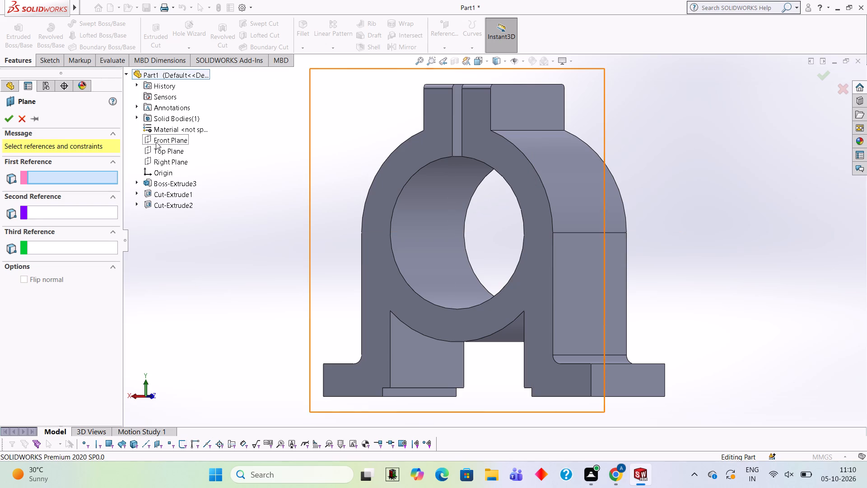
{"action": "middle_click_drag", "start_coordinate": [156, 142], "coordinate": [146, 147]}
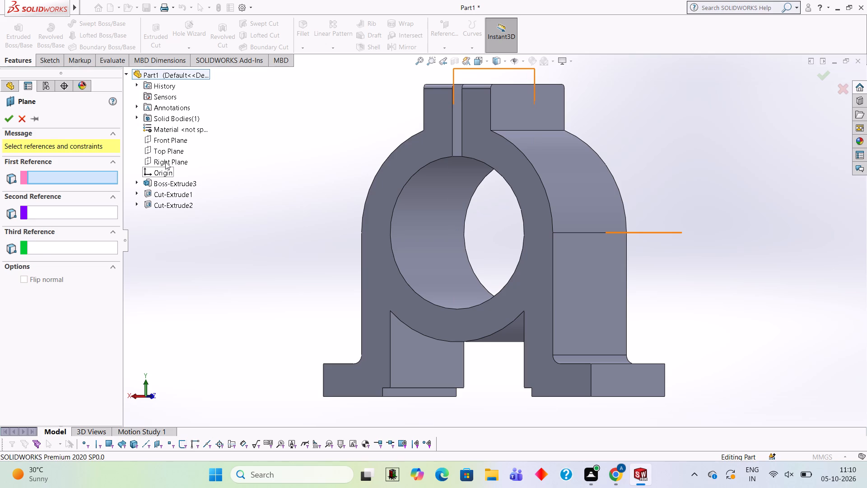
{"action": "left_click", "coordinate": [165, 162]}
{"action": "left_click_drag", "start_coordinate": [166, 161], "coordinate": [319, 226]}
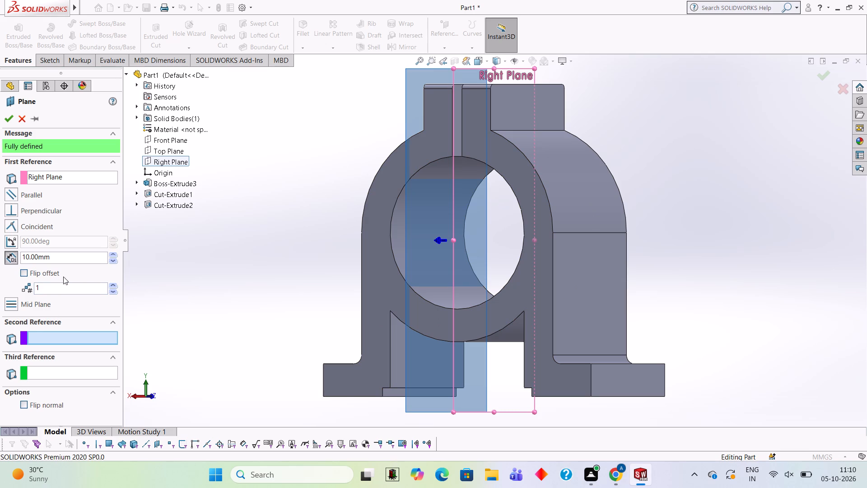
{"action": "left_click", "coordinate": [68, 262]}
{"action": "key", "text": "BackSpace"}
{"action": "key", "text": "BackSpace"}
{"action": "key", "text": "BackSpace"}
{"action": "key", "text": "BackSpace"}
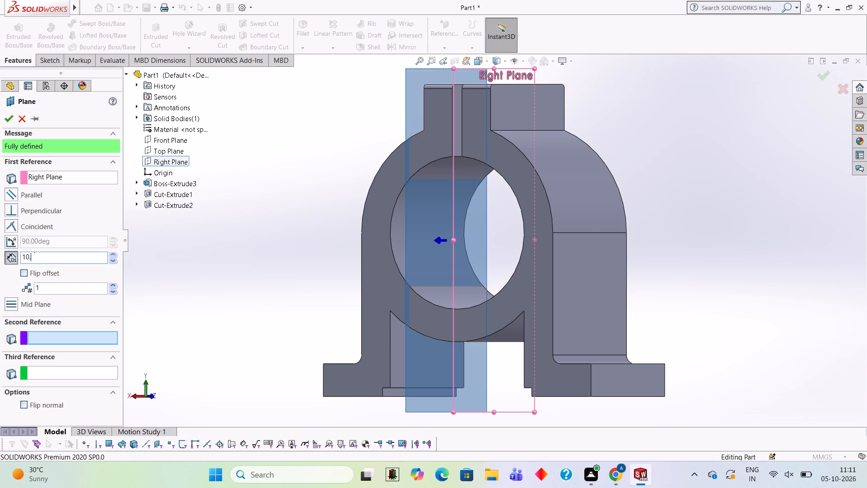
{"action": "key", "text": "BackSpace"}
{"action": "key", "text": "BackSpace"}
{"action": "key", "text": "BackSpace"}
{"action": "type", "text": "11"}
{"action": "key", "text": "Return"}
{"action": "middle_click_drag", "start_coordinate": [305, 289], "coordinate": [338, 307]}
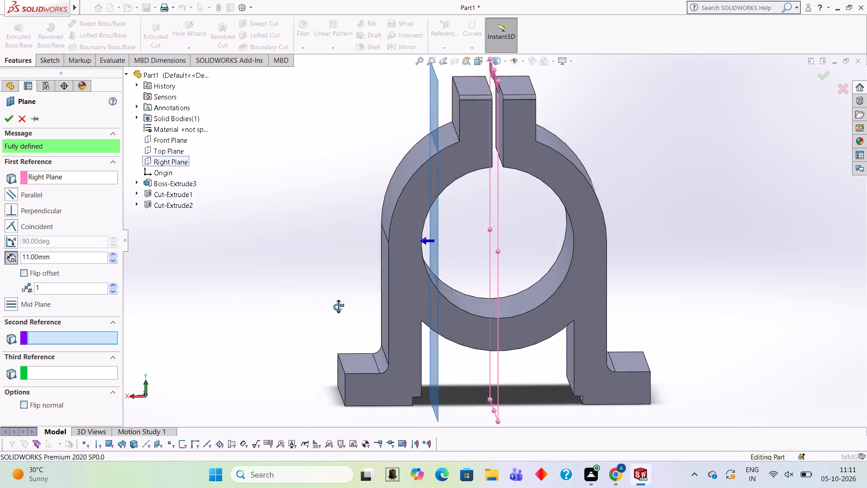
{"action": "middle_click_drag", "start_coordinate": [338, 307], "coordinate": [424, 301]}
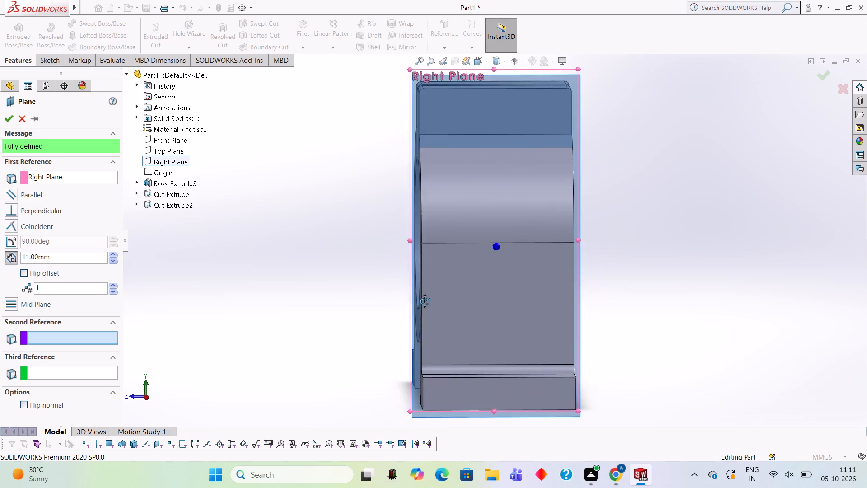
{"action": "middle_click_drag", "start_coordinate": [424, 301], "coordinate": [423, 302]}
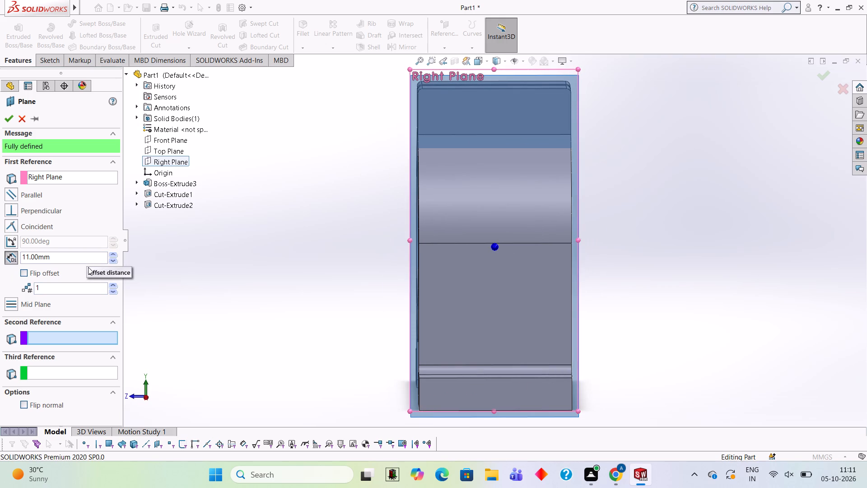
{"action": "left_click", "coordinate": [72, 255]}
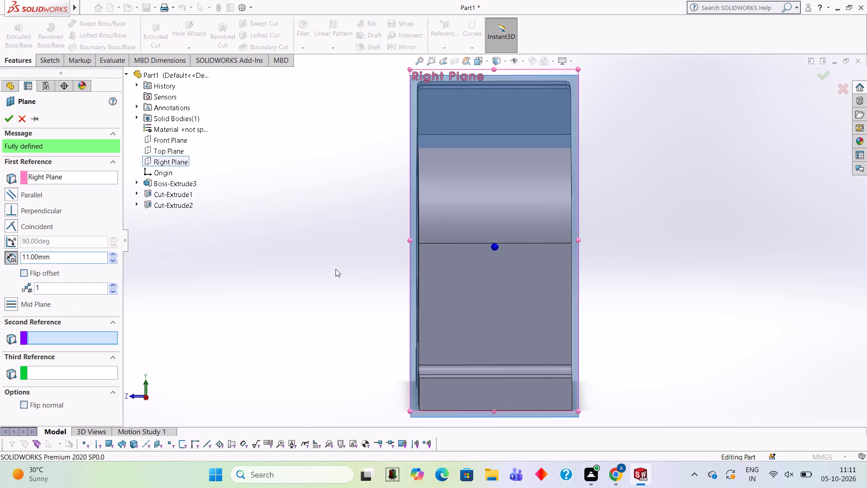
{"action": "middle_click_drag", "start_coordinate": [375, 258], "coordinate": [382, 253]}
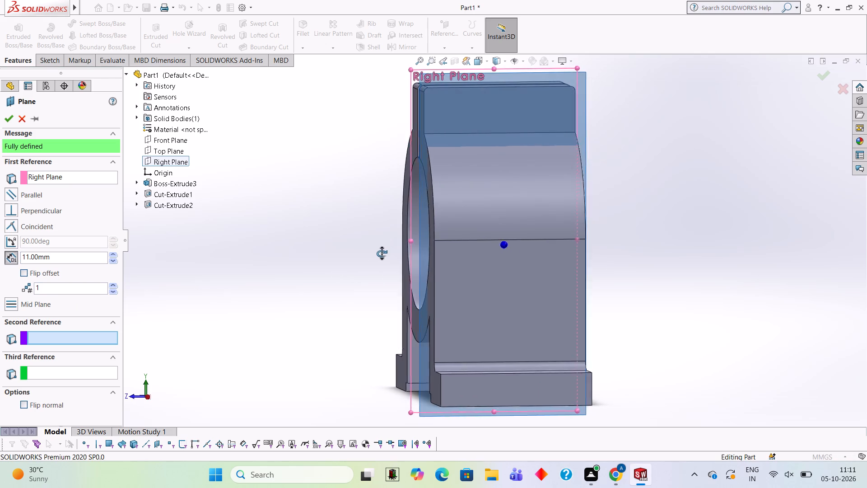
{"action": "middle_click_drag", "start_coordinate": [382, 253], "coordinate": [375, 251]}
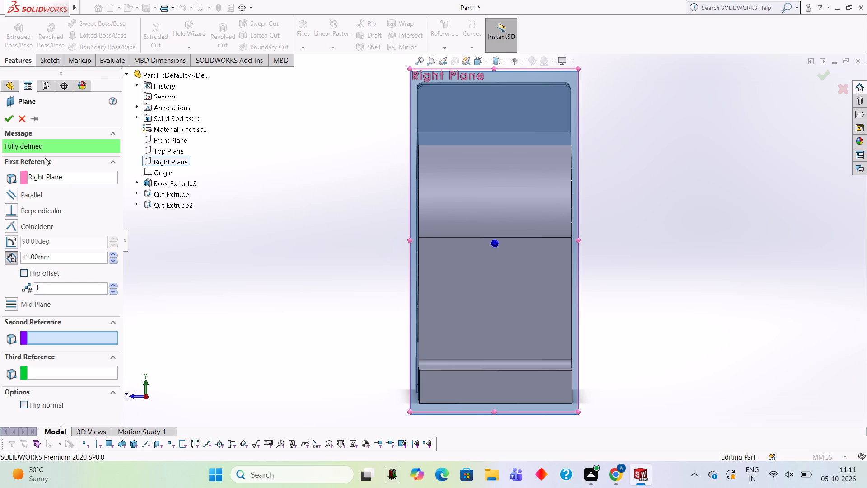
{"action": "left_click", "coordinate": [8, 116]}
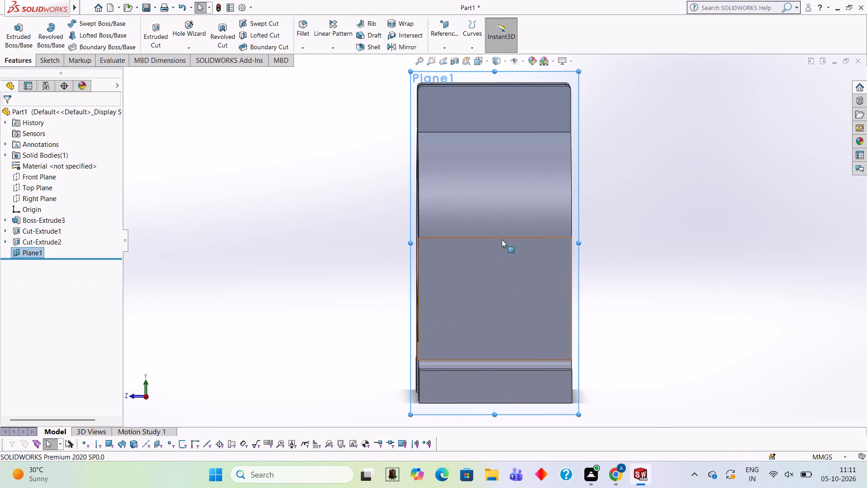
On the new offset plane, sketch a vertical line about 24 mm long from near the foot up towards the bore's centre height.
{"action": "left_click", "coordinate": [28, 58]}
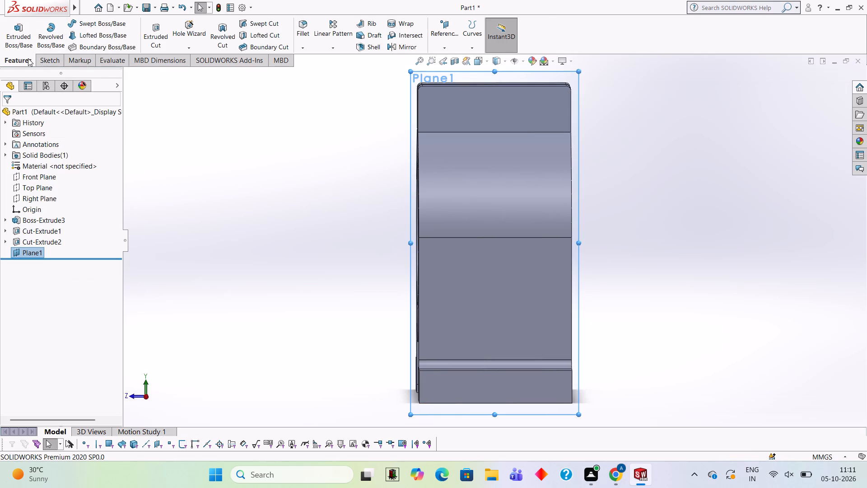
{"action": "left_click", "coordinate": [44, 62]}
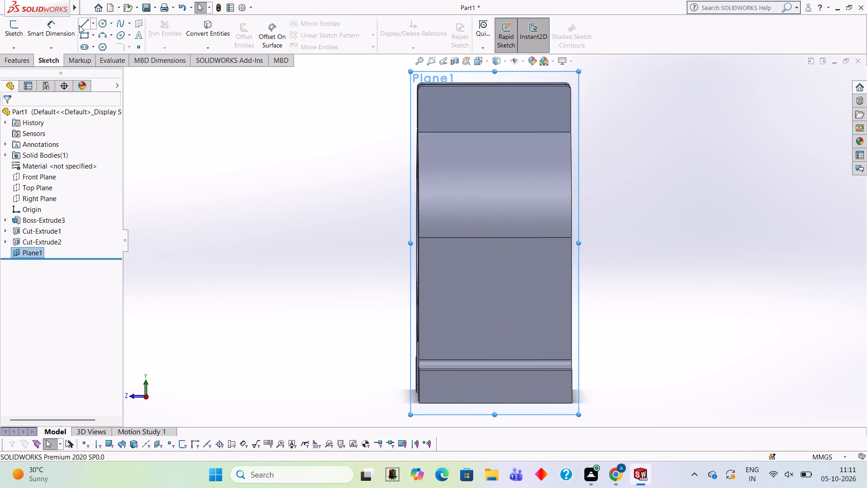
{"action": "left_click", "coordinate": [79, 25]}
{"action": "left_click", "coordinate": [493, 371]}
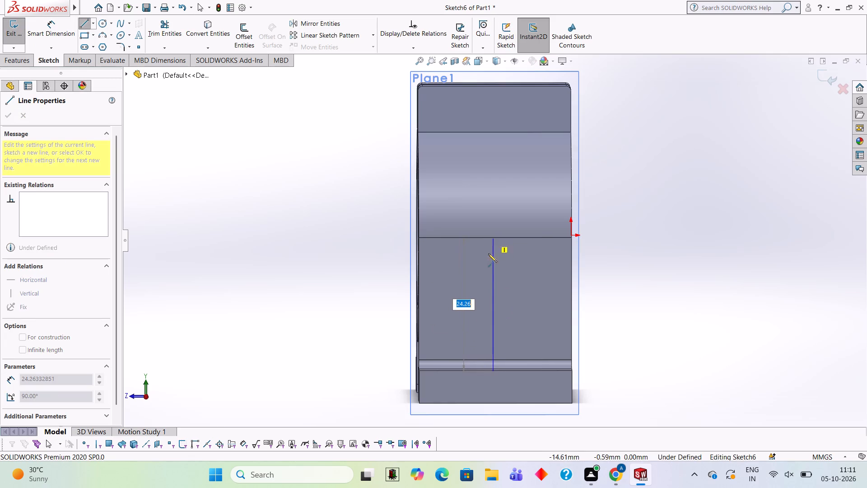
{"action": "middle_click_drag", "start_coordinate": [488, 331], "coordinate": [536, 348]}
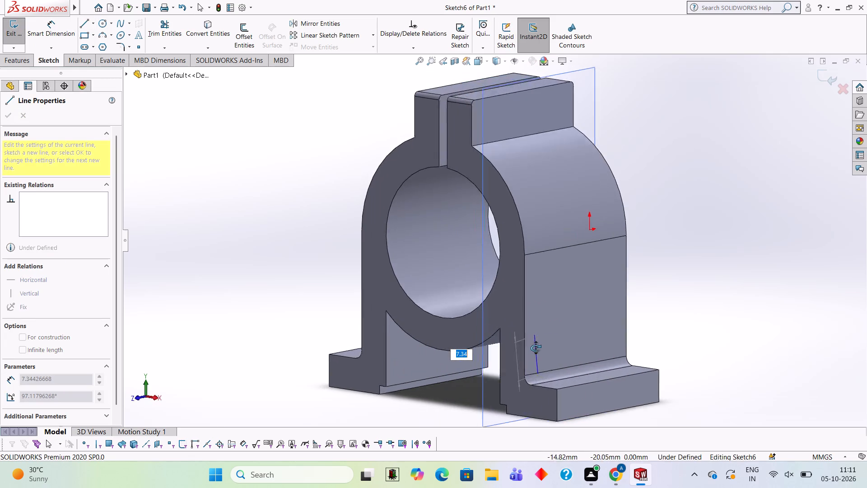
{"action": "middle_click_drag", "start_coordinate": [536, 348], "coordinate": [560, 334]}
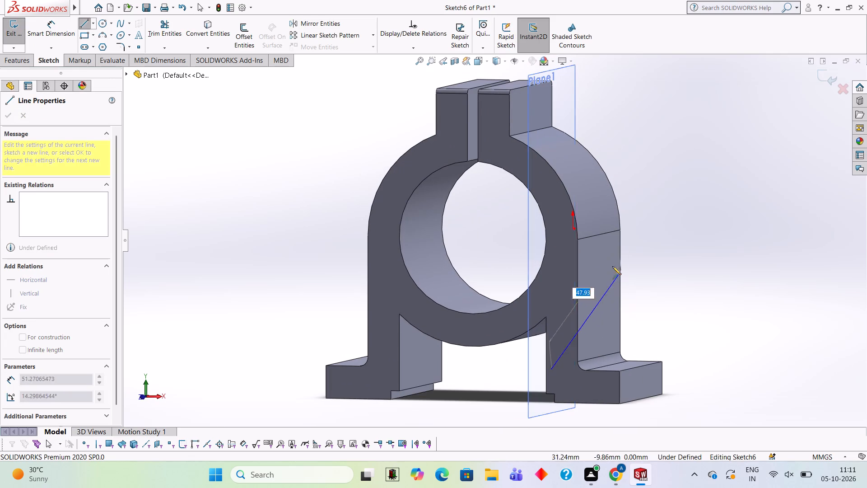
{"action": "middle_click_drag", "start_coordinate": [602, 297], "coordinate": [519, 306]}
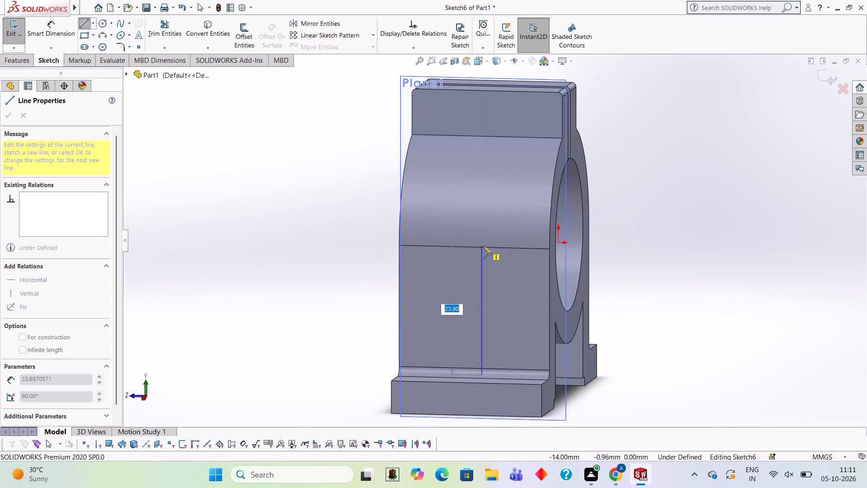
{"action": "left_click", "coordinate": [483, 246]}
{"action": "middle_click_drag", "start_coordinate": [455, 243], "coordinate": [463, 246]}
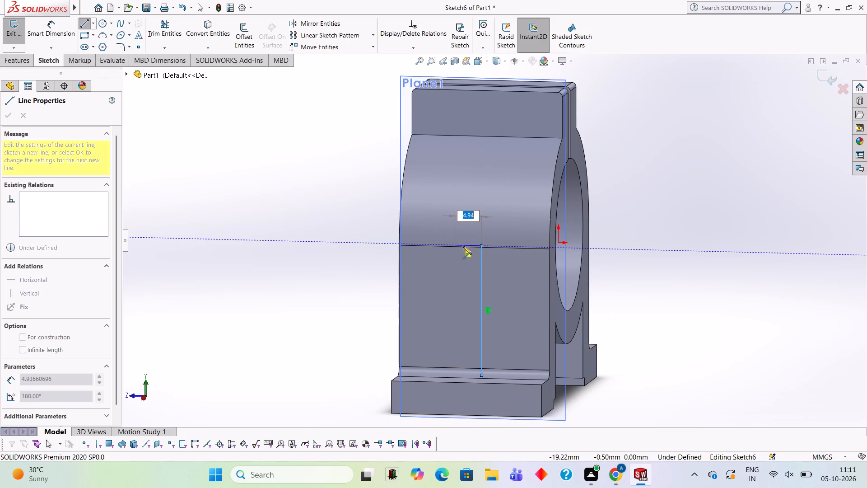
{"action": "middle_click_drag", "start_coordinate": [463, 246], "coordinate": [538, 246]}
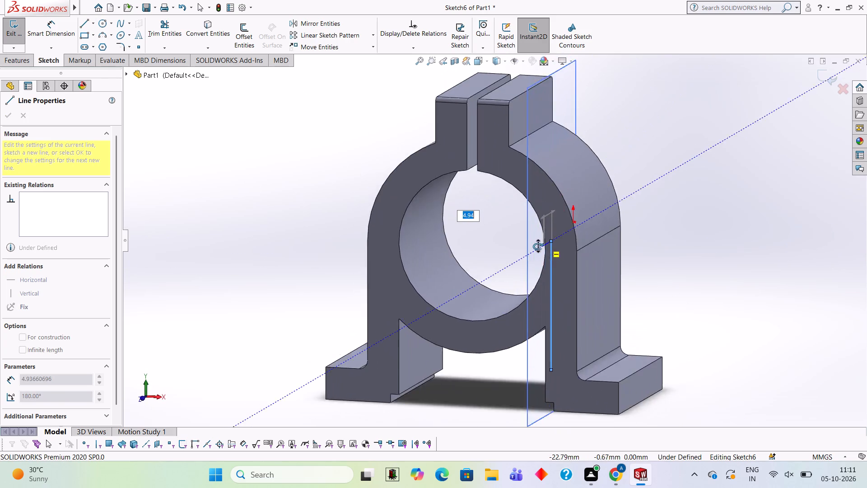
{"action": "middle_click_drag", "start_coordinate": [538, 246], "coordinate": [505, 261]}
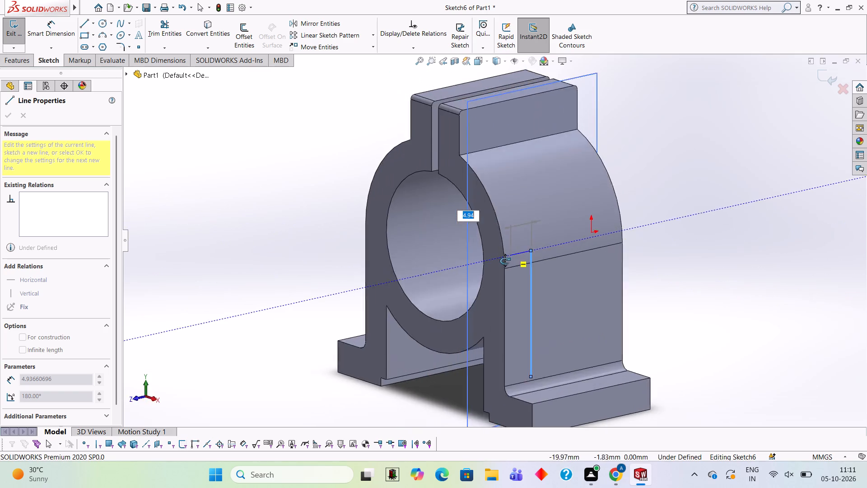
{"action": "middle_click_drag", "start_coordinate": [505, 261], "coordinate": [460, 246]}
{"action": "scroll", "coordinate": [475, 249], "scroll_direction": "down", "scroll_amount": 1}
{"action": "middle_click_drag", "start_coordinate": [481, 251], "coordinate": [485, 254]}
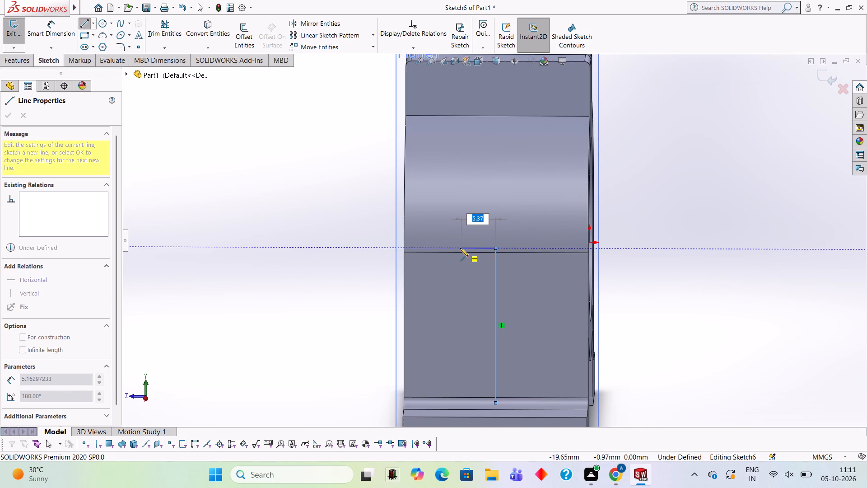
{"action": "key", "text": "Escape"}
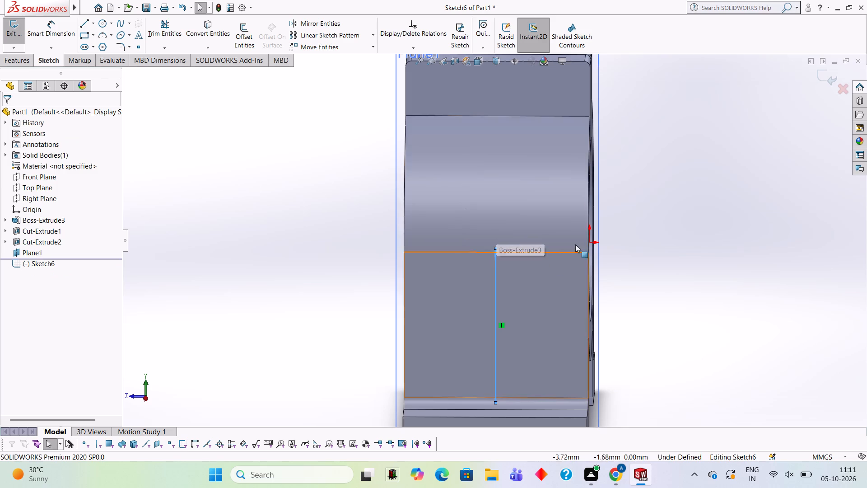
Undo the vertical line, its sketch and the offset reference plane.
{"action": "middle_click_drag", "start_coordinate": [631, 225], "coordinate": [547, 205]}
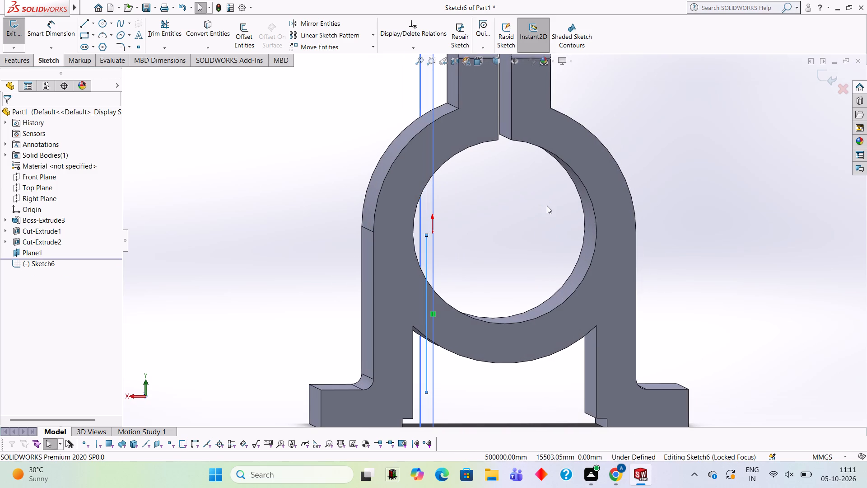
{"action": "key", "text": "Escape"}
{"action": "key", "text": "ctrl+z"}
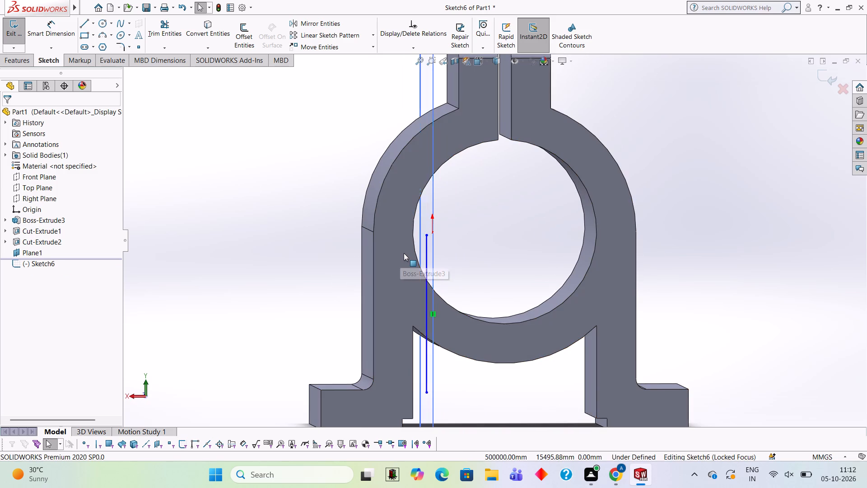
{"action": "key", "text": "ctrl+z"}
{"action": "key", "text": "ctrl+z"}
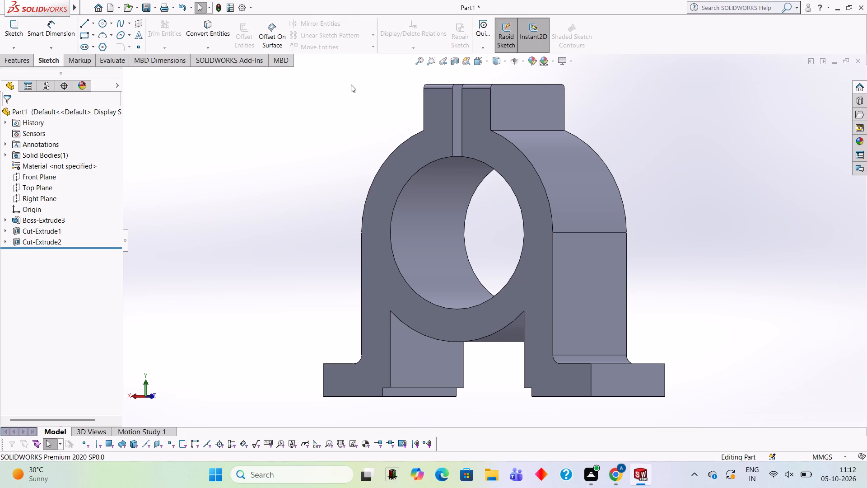
Undo the last corner cut-extrude across the lugs, going back to its quarter-arc sketch.
{"action": "key", "text": "Escape"}
{"action": "key", "text": "ctrl+z"}
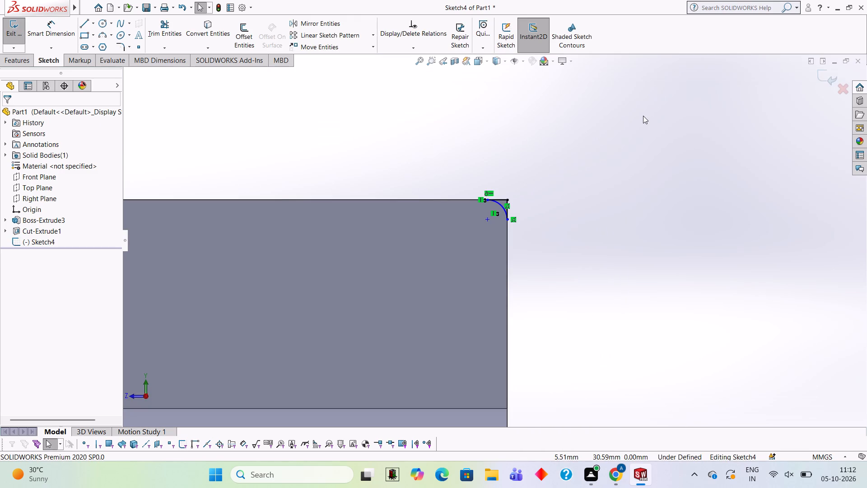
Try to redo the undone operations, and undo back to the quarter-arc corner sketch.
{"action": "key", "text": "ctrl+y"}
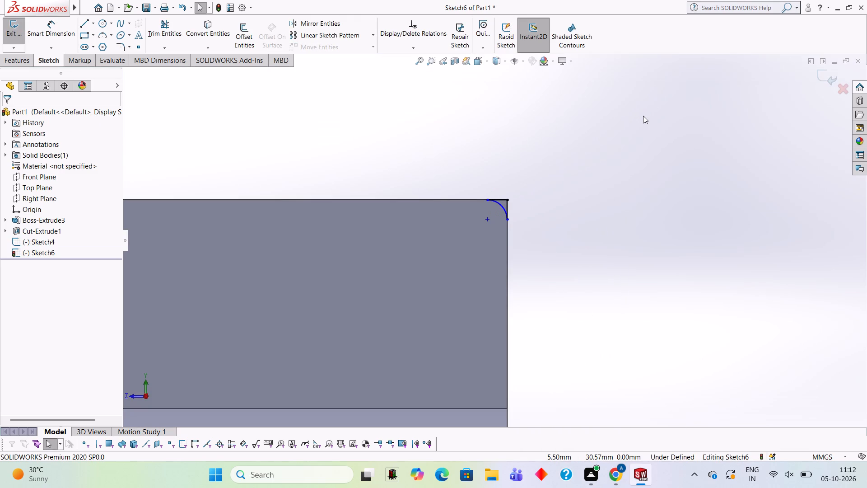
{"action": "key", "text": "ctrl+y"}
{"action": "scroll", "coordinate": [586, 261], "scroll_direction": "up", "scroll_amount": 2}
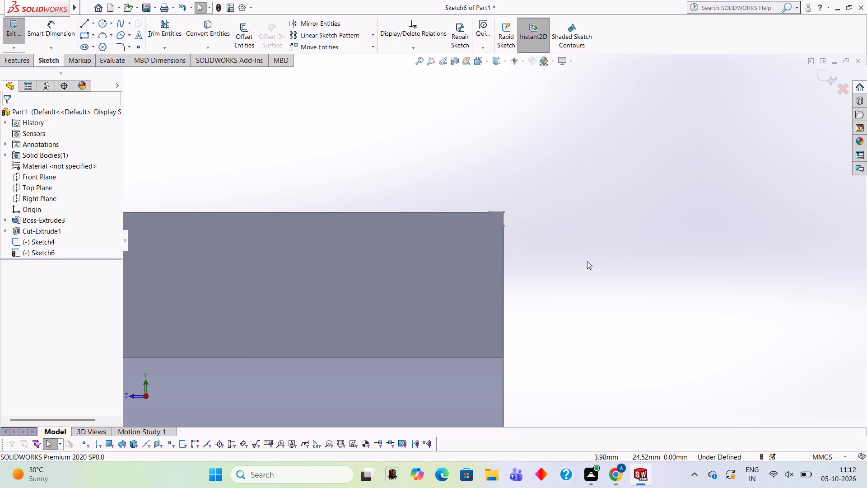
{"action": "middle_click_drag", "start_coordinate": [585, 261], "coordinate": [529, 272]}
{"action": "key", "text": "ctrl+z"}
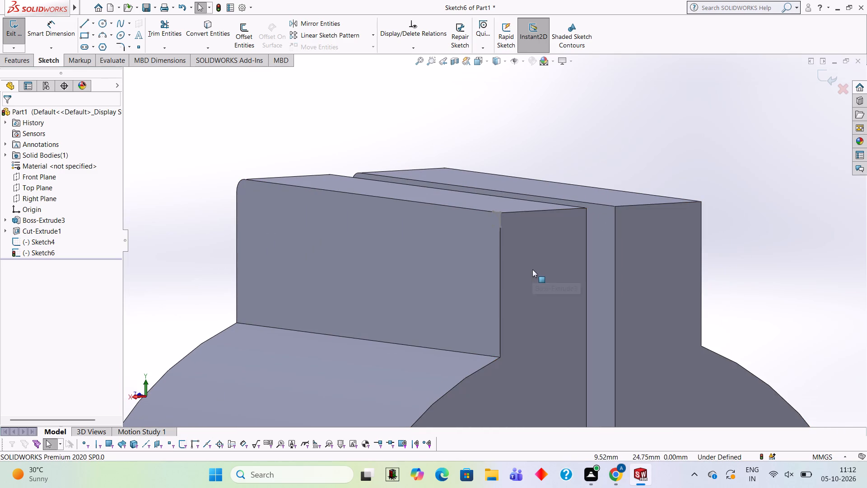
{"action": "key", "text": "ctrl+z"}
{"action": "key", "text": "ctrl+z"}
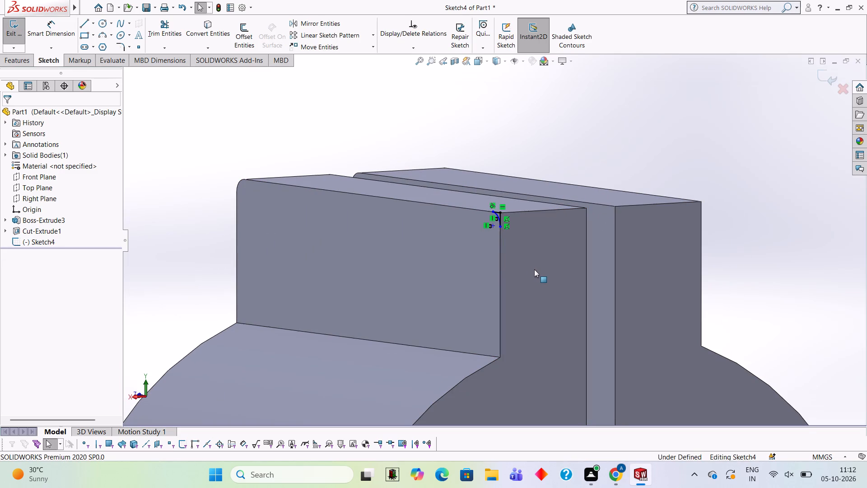
Cut-extrude the quarter-arc corner sketch as an 18 mm blind cut across the top ends of both lugs.
{"action": "middle_click_drag", "start_coordinate": [434, 247], "coordinate": [468, 264]}
{"action": "scroll", "coordinate": [534, 237], "scroll_direction": "down", "scroll_amount": 3}
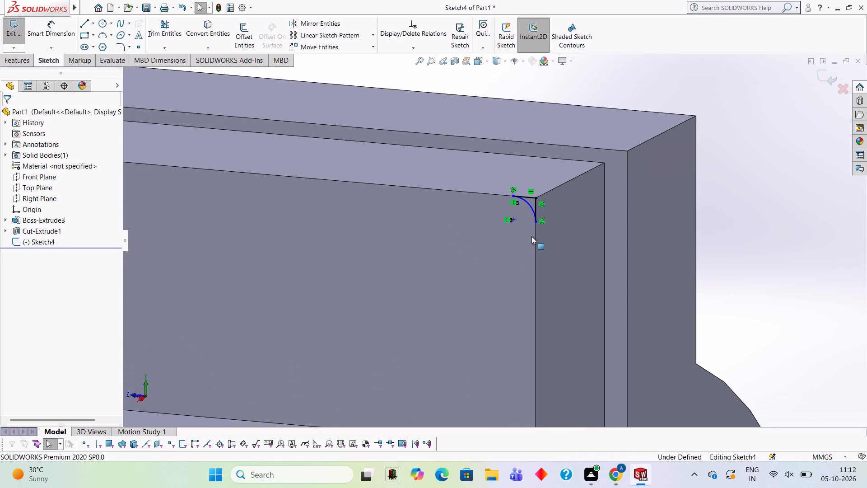
{"action": "scroll", "coordinate": [531, 236], "scroll_direction": "down", "scroll_amount": 3}
{"action": "middle_click_drag", "start_coordinate": [520, 211], "coordinate": [533, 204]}
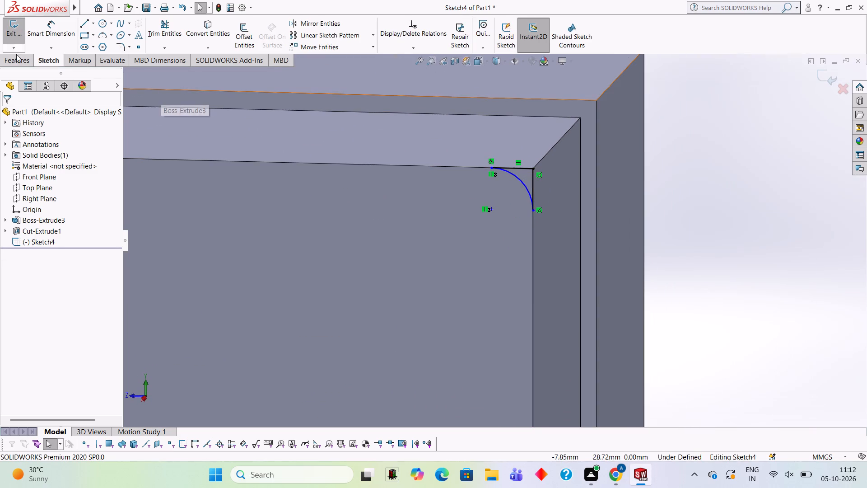
{"action": "left_click", "coordinate": [22, 63]}
{"action": "left_click", "coordinate": [149, 30]}
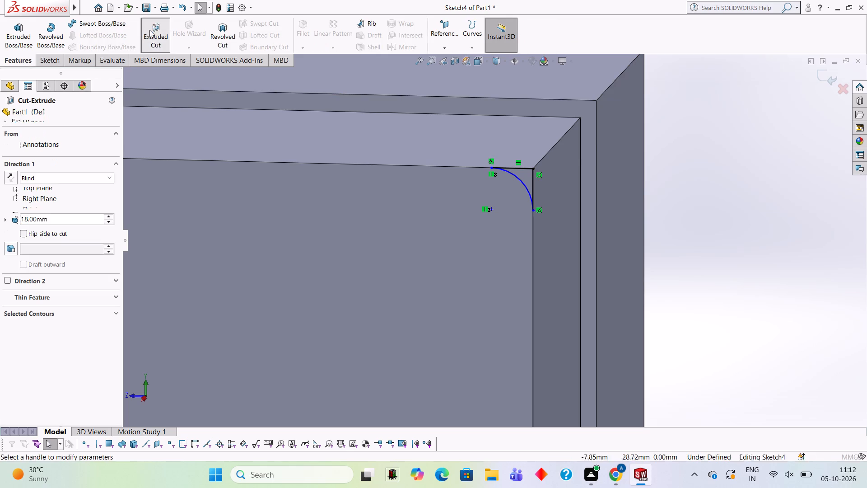
{"action": "left_click", "coordinate": [0, 113]}
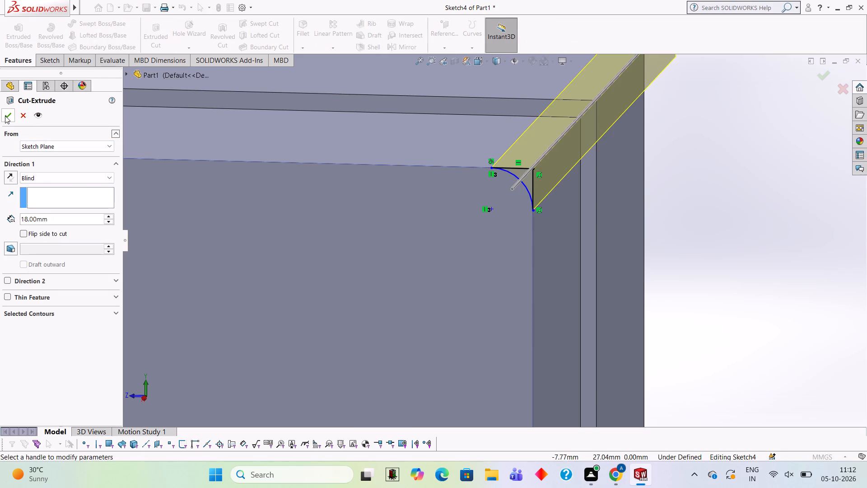
{"action": "left_click", "coordinate": [5, 116]}
{"action": "left_click", "coordinate": [673, 162]}
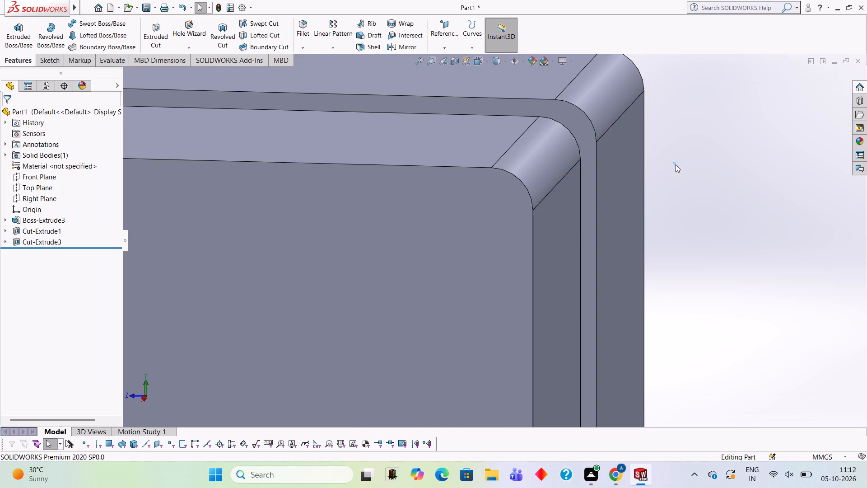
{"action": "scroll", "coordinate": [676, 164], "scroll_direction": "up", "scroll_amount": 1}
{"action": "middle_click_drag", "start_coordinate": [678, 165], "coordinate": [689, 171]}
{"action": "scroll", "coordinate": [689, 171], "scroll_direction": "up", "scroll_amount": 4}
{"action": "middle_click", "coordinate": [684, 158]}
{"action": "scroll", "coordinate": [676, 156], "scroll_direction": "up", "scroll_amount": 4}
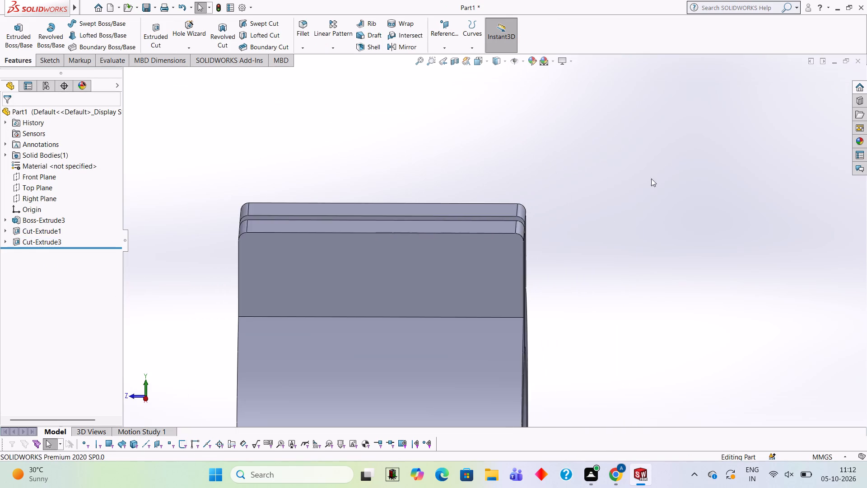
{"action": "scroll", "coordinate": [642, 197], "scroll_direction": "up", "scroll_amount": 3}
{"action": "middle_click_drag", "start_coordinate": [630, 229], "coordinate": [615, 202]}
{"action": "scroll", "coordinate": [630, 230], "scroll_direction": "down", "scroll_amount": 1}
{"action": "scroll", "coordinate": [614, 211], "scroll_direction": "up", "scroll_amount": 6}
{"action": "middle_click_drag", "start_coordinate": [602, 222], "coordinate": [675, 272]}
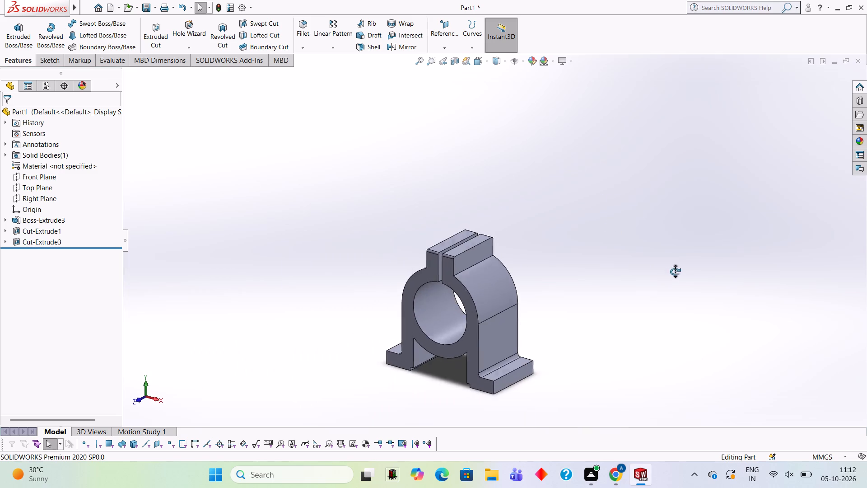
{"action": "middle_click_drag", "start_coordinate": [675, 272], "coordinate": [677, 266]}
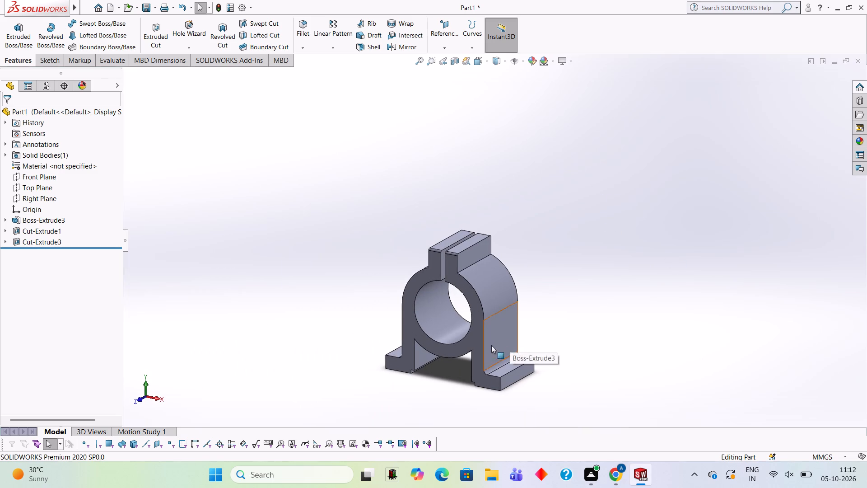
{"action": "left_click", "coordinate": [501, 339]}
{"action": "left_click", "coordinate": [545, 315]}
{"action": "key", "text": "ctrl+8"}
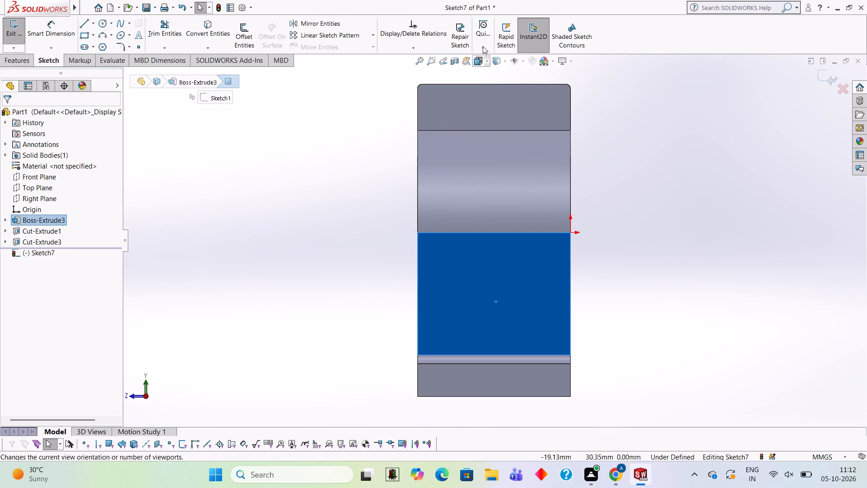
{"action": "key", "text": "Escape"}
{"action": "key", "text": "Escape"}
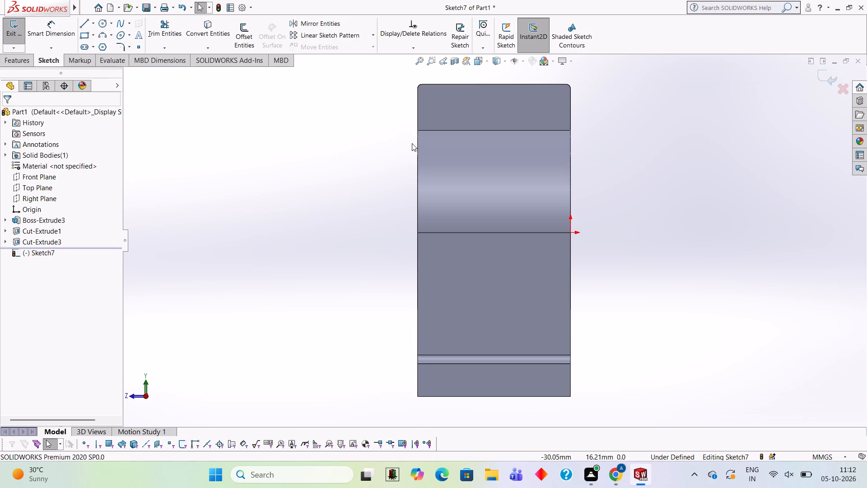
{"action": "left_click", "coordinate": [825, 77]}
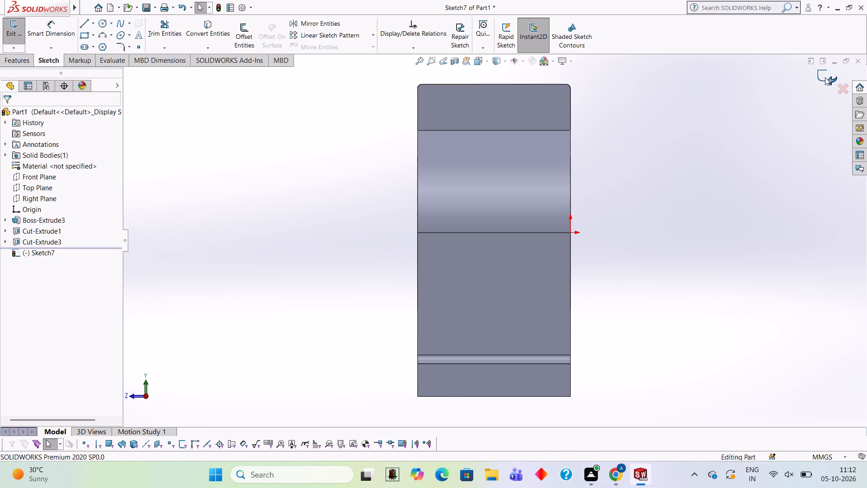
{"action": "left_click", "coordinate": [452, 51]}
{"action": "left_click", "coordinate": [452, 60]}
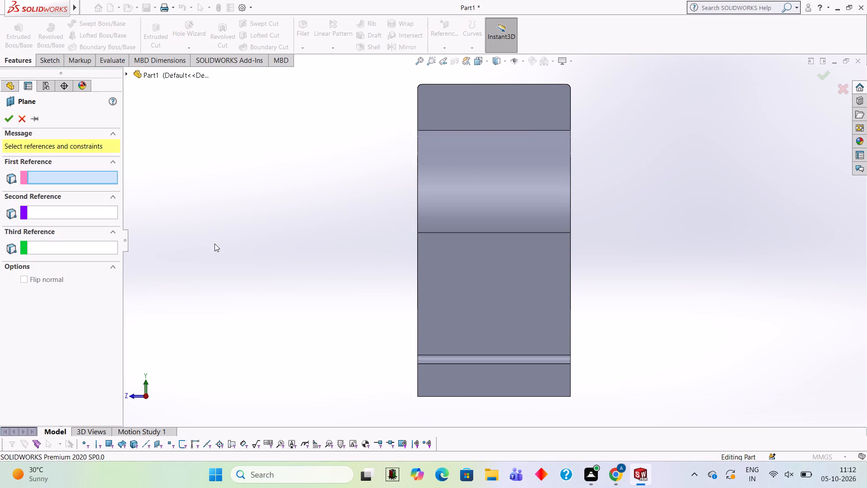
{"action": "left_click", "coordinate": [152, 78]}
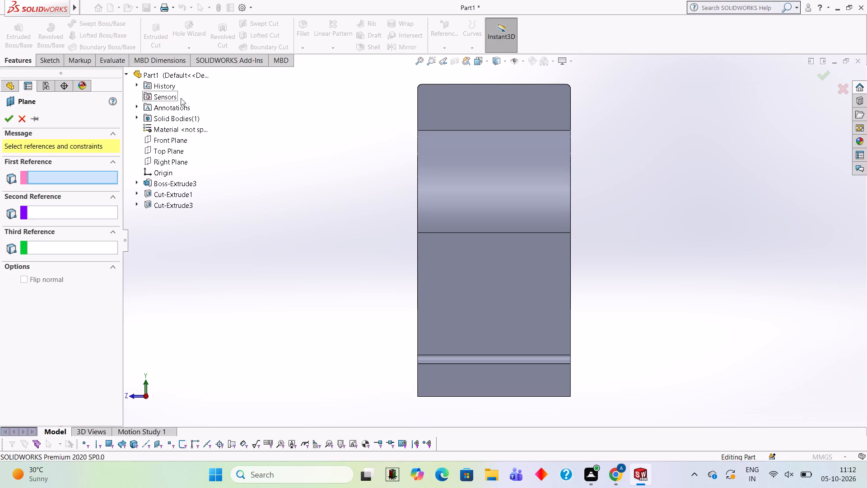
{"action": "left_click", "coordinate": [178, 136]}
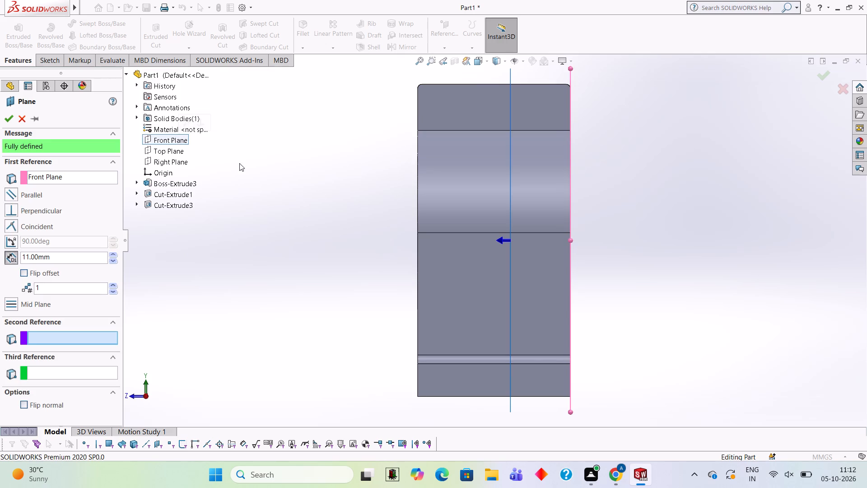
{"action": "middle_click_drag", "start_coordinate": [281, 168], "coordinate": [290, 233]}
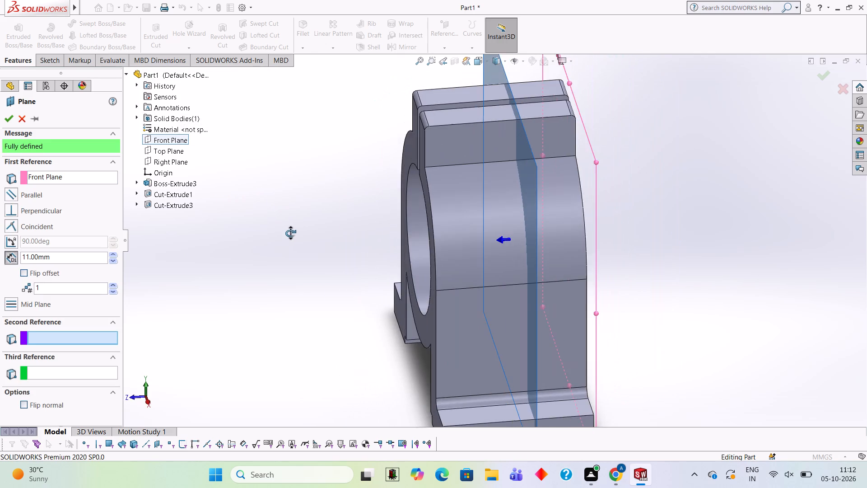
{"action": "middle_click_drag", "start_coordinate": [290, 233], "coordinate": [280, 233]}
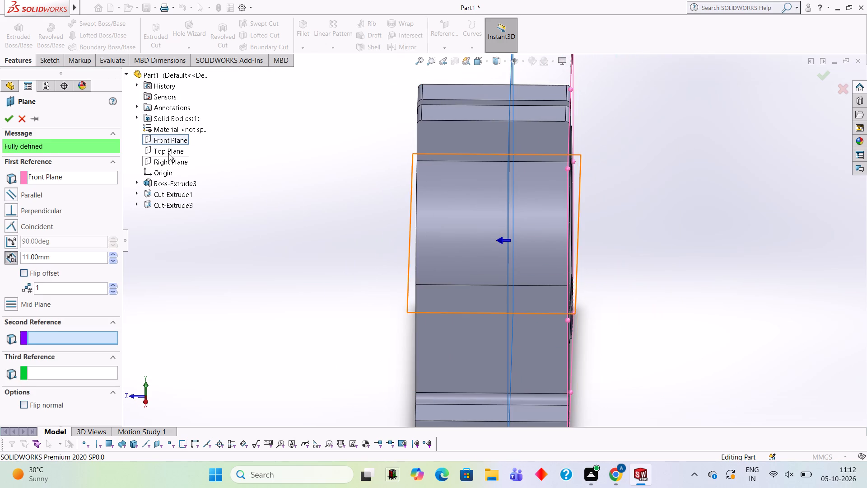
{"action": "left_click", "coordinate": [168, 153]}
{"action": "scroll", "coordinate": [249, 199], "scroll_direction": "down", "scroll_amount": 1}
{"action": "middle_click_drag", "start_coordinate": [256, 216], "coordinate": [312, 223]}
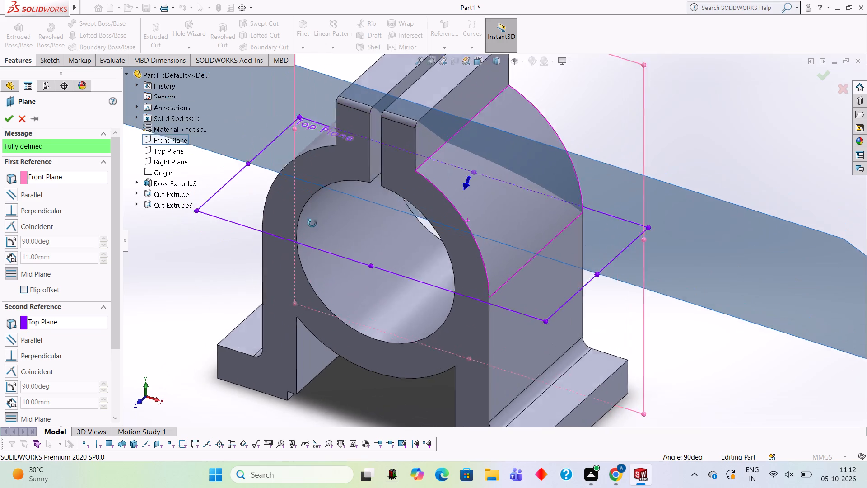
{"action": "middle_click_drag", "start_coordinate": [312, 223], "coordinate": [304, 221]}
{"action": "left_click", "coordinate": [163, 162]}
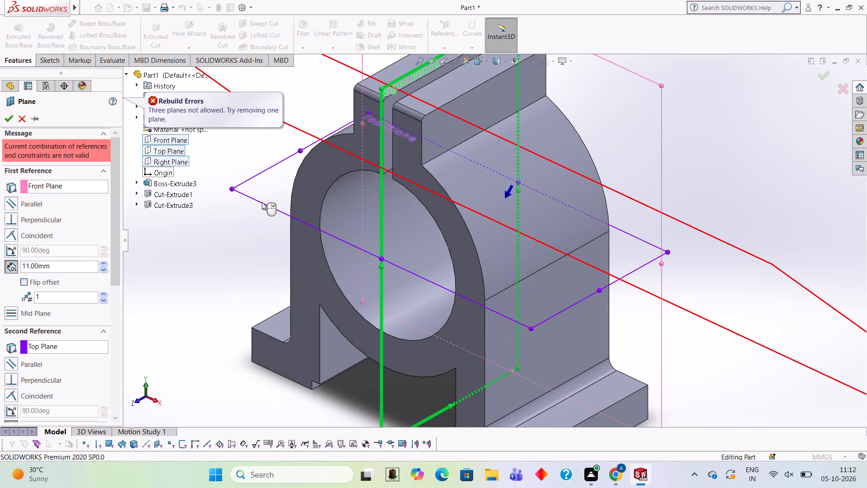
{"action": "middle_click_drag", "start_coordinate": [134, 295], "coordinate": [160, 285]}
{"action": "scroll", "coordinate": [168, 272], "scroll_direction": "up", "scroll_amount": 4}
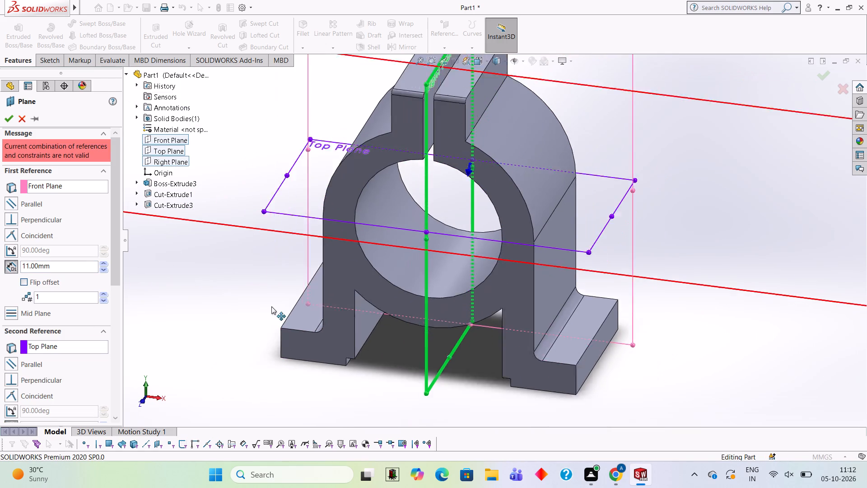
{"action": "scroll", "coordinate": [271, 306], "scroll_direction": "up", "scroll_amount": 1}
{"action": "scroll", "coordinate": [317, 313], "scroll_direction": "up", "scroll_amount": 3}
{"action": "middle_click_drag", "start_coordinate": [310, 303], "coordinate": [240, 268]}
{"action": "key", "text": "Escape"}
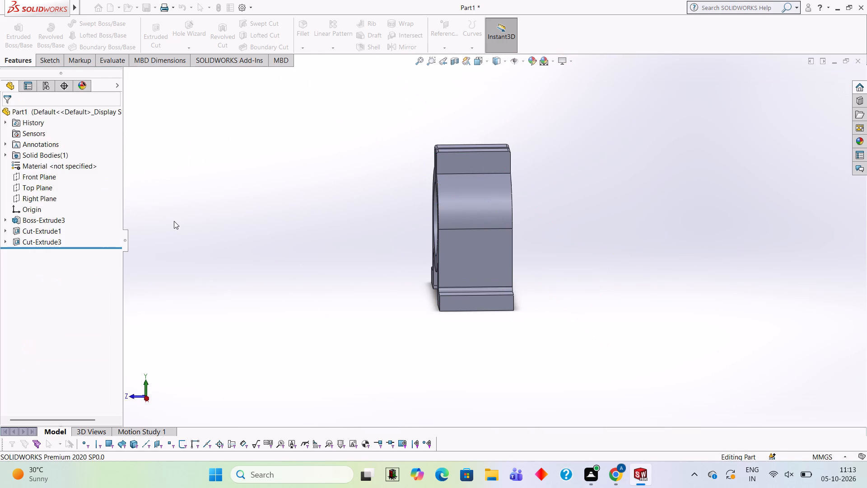
Start a reference plane from the Right Plane with an offset distance of 14 mm.
{"action": "left_click", "coordinate": [447, 42]}
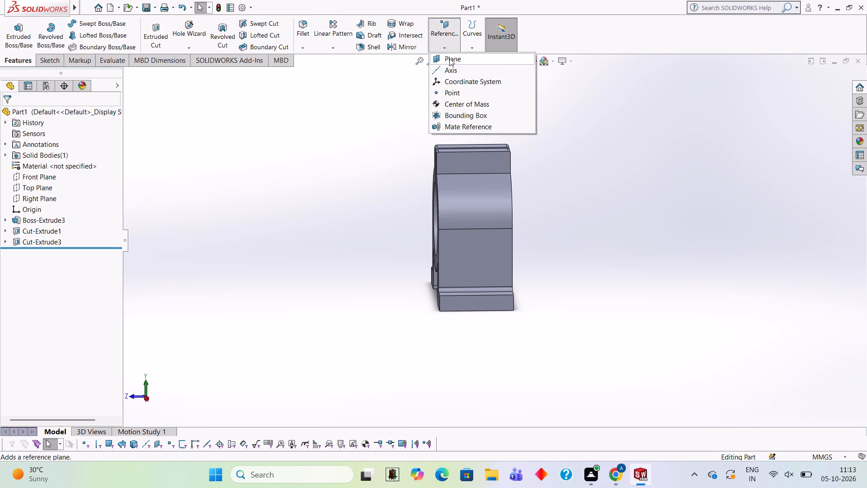
{"action": "left_click", "coordinate": [449, 58]}
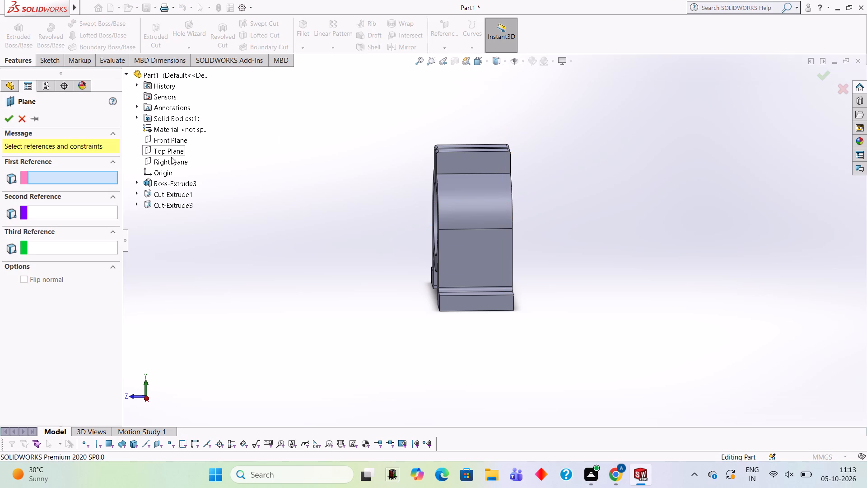
{"action": "middle_click_drag", "start_coordinate": [264, 203], "coordinate": [294, 217]}
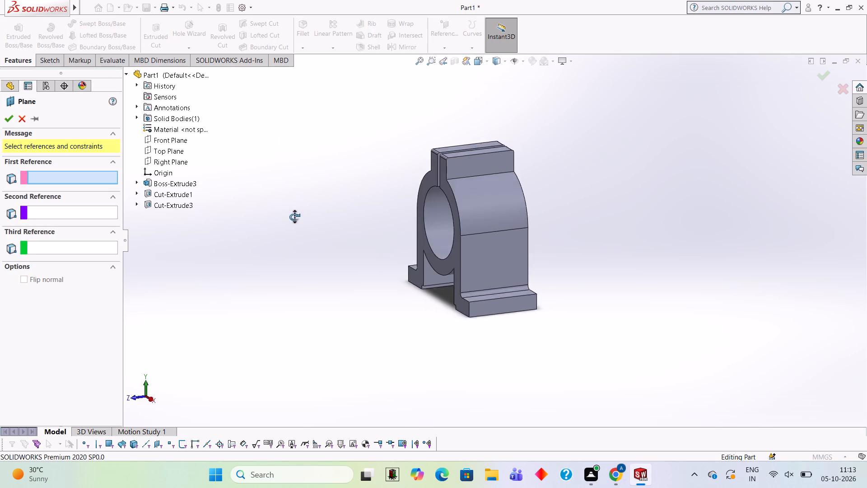
{"action": "middle_click_drag", "start_coordinate": [294, 217], "coordinate": [345, 230]}
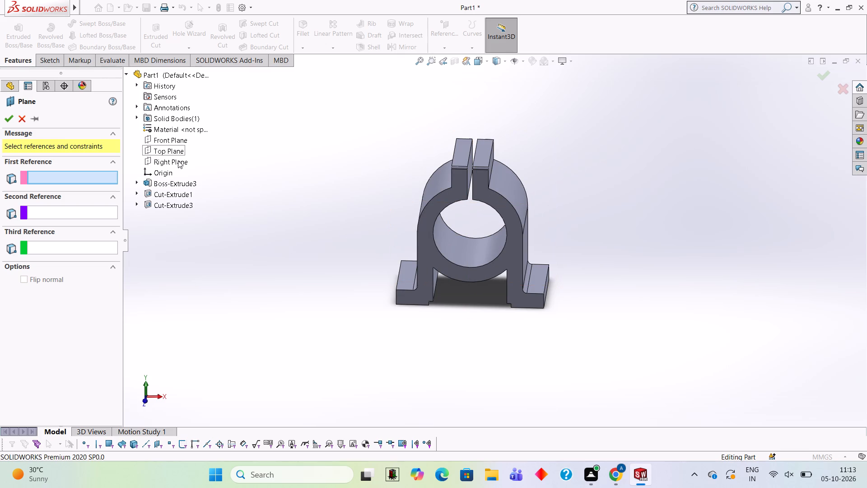
{"action": "left_click", "coordinate": [178, 160]}
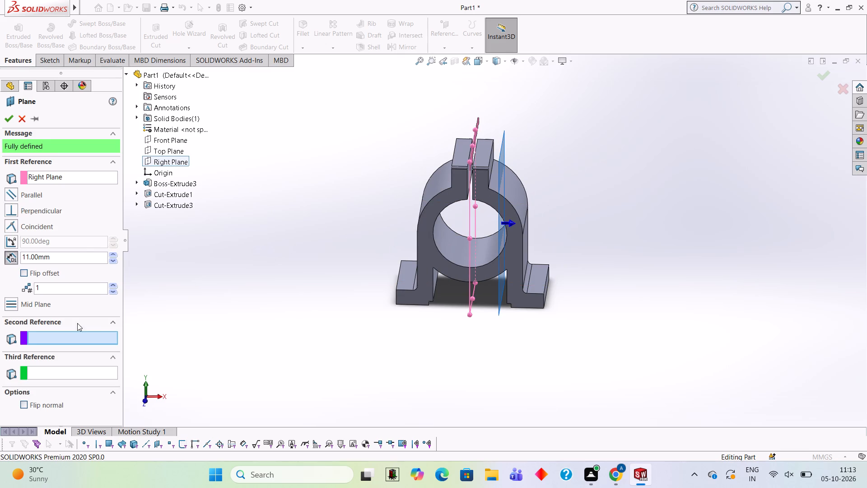
{"action": "left_click_drag", "start_coordinate": [77, 256], "coordinate": [81, 263]}
{"action": "key", "text": "BackSpace"}
{"action": "key", "text": "BackSpace"}
{"action": "key", "text": "BackSpace"}
{"action": "key", "text": "BackSpace"}
{"action": "key", "text": "BackSpace"}
{"action": "key", "text": "BackSpace"}
{"action": "key", "text": "BackSpace"}
{"action": "key", "text": "BackSpace"}
{"action": "key", "text": "BackSpace"}
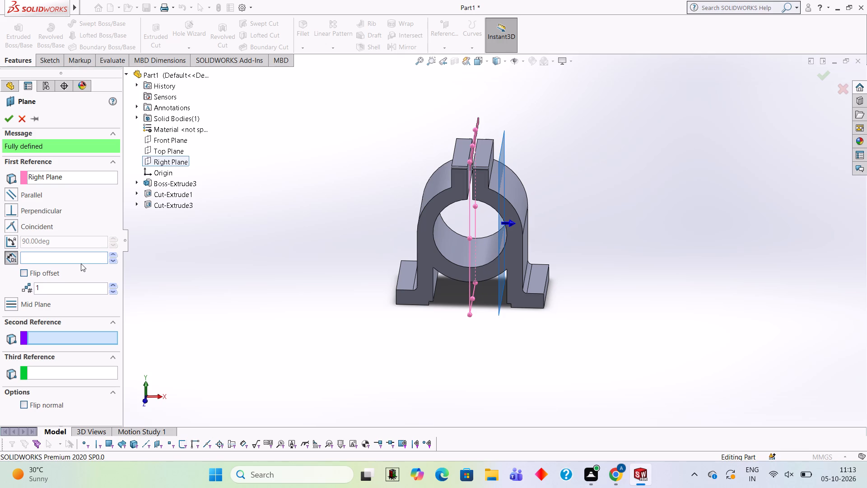
{"action": "type", "text": "14"}
{"action": "key", "text": "Return"}
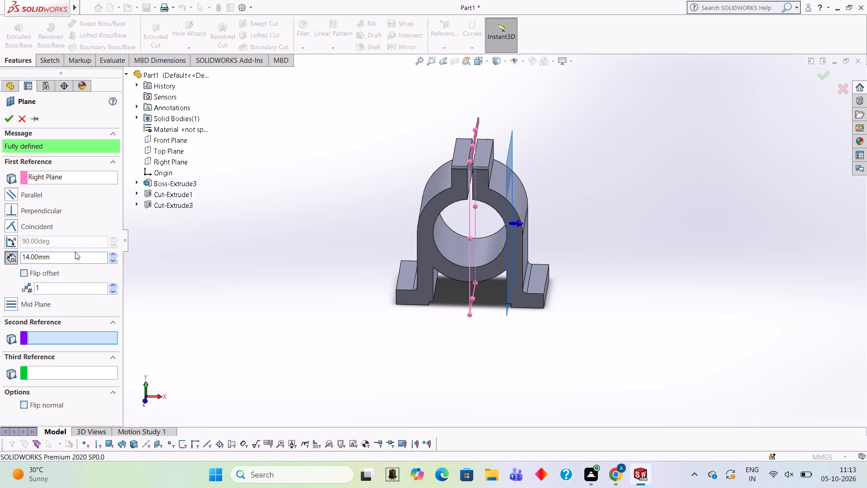
Set the reference plane's offset from the Right Plane to 20 mm and create the plane.
{"action": "left_click", "coordinate": [84, 256]}
{"action": "key", "text": "BackSpace"}
{"action": "key", "text": "BackSpace"}
{"action": "key", "text": "BackSpace"}
{"action": "key", "text": "BackSpace"}
{"action": "key", "text": "BackSpace"}
{"action": "key", "text": "BackSpace"}
{"action": "key", "text": "BackSpace"}
{"action": "type", "text": "20"}
{"action": "key", "text": "Return"}
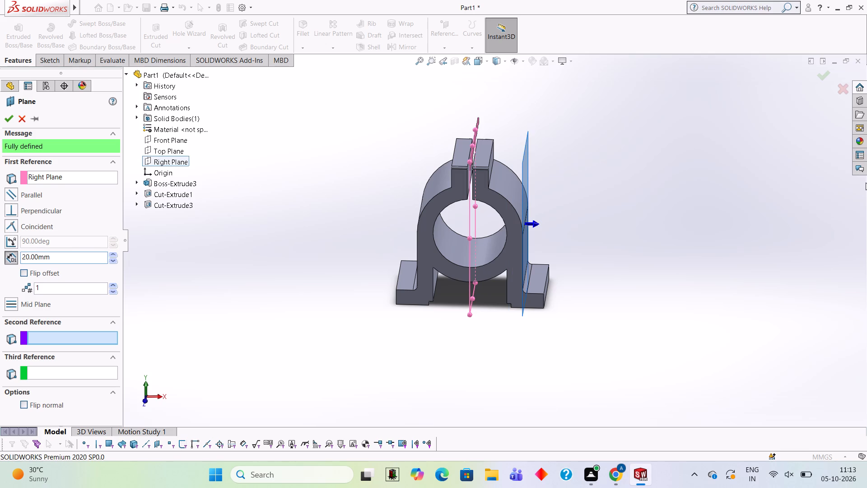
{"action": "middle_click_drag", "start_coordinate": [866, 189], "coordinate": [802, 171]}
{"action": "middle_click_drag", "start_coordinate": [595, 264], "coordinate": [576, 271]}
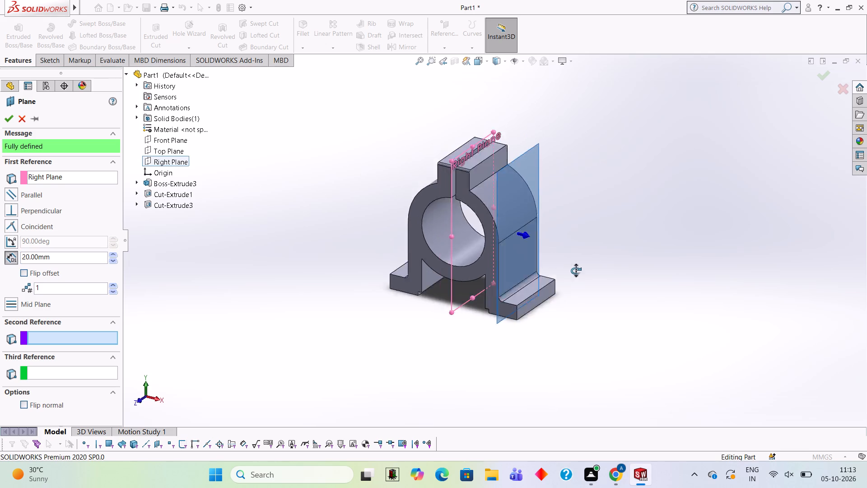
{"action": "middle_click_drag", "start_coordinate": [576, 271], "coordinate": [601, 235]}
{"action": "scroll", "coordinate": [579, 217], "scroll_direction": "down", "scroll_amount": 4}
{"action": "scroll", "coordinate": [442, 267], "scroll_direction": "down", "scroll_amount": 4}
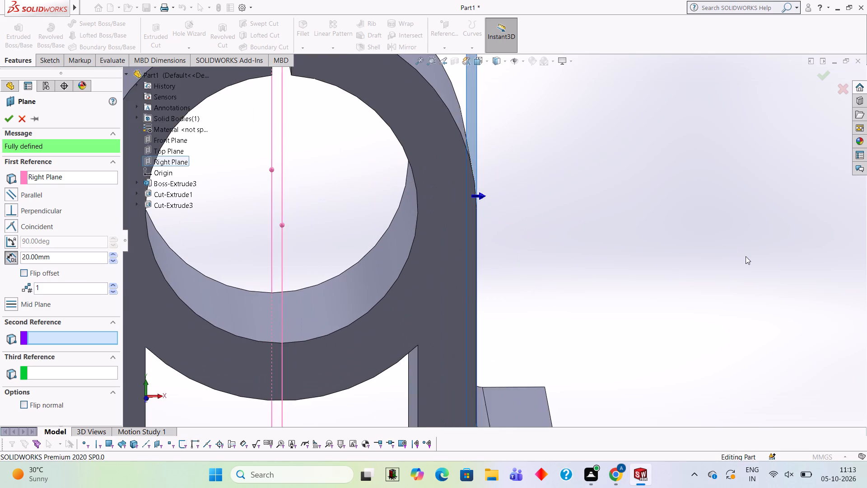
{"action": "middle_click_drag", "start_coordinate": [745, 255], "coordinate": [736, 257]}
{"action": "scroll", "coordinate": [679, 258], "scroll_direction": "up", "scroll_amount": 2}
{"action": "middle_click_drag", "start_coordinate": [677, 258], "coordinate": [679, 229]}
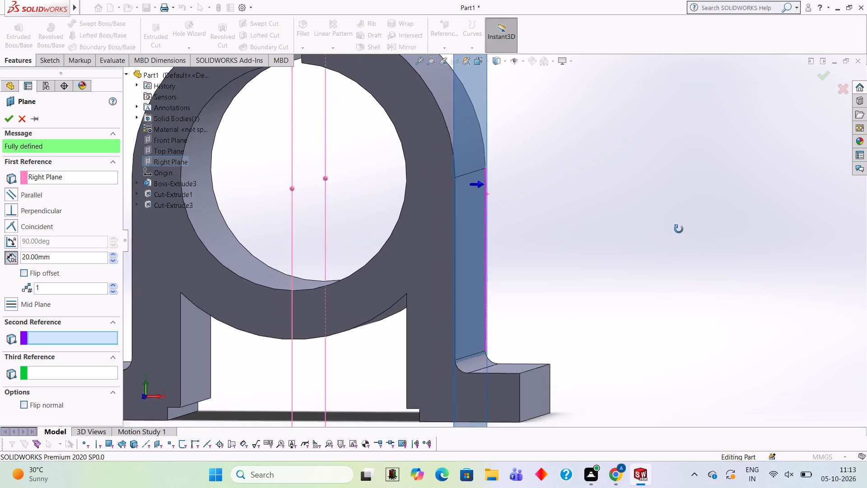
{"action": "middle_click_drag", "start_coordinate": [679, 229], "coordinate": [683, 230]}
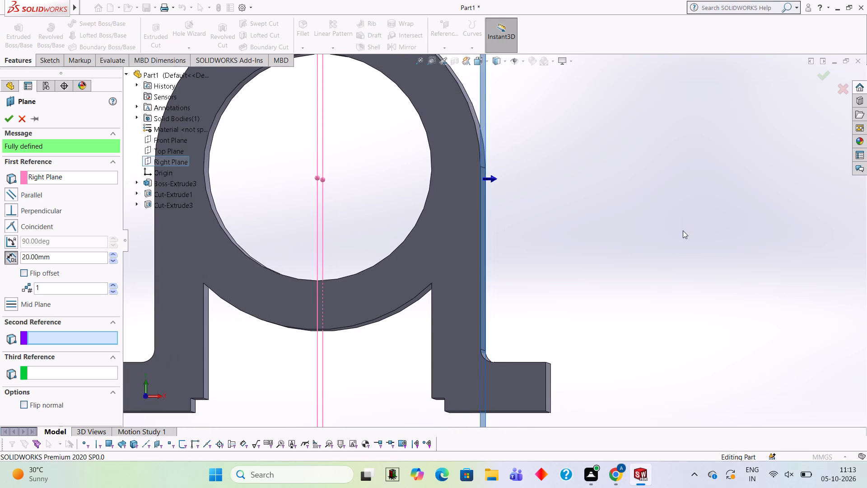
{"action": "scroll", "coordinate": [667, 235], "scroll_direction": "up", "scroll_amount": 3}
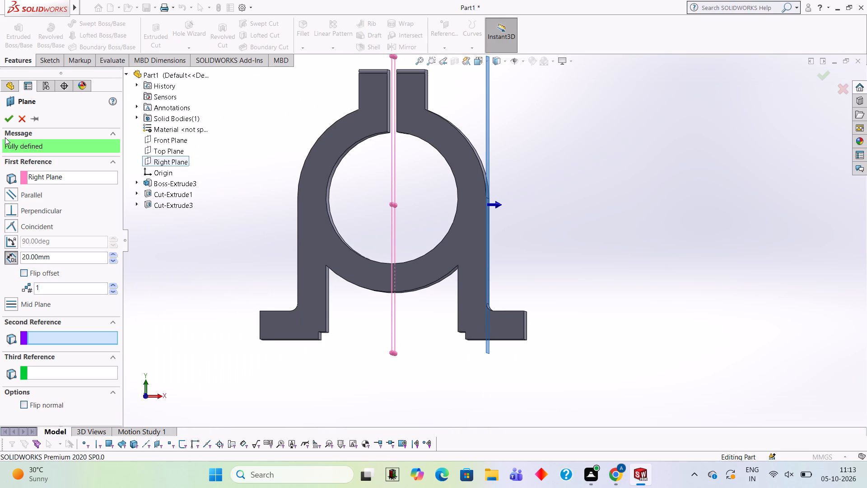
{"action": "left_click", "coordinate": [8, 120]}
Open a line sketch on the new 20 mm offset plane, viewed normal to it.
{"action": "scroll", "coordinate": [625, 252], "scroll_direction": "up", "scroll_amount": 1}
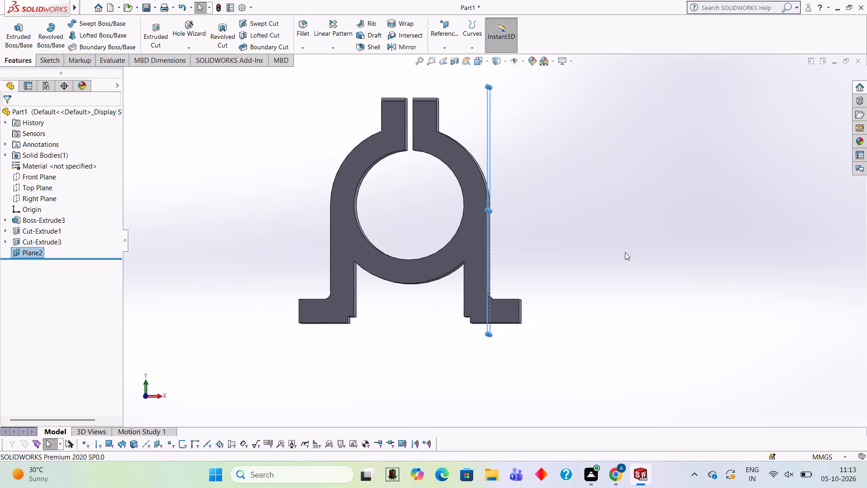
{"action": "middle_click_drag", "start_coordinate": [619, 249], "coordinate": [532, 257]}
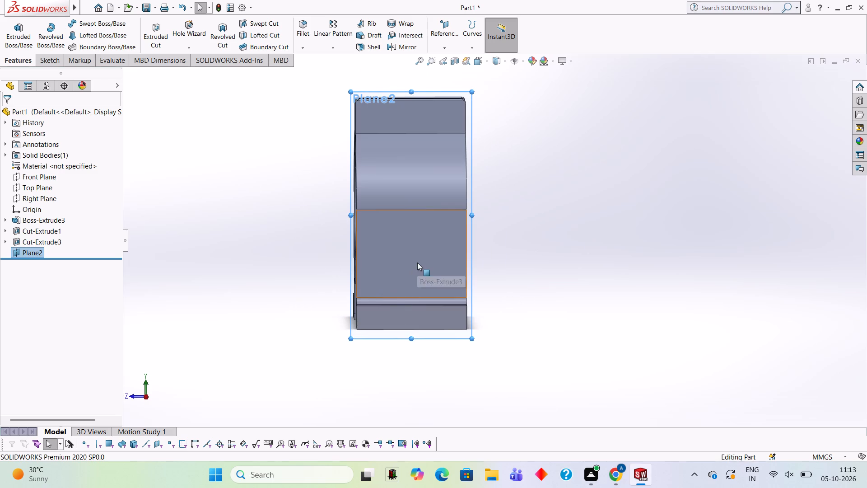
{"action": "key", "text": "ctrl+8"}
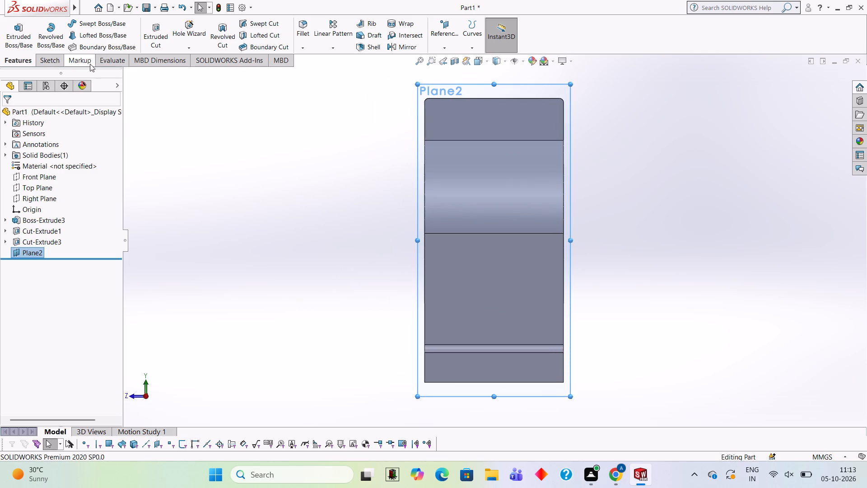
{"action": "left_click", "coordinate": [57, 62]}
{"action": "left_click", "coordinate": [87, 28]}
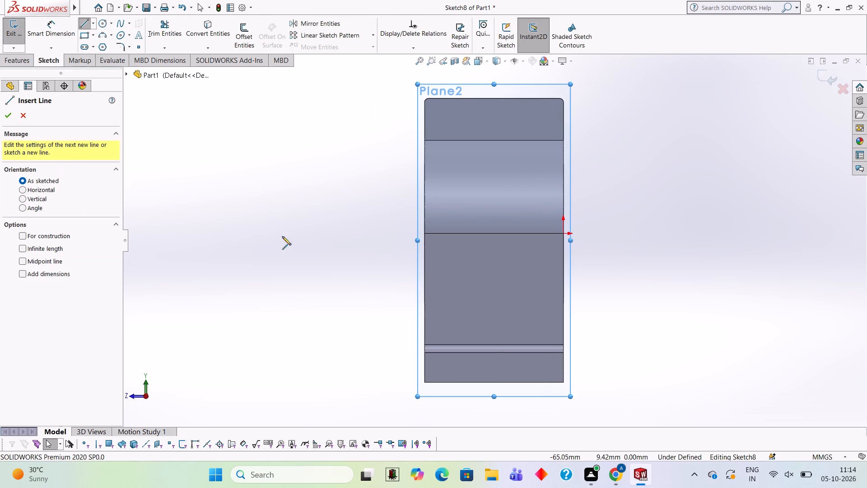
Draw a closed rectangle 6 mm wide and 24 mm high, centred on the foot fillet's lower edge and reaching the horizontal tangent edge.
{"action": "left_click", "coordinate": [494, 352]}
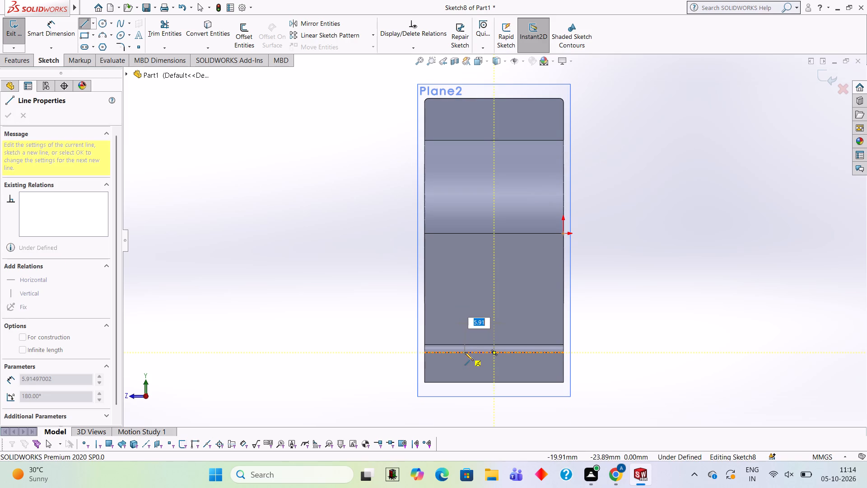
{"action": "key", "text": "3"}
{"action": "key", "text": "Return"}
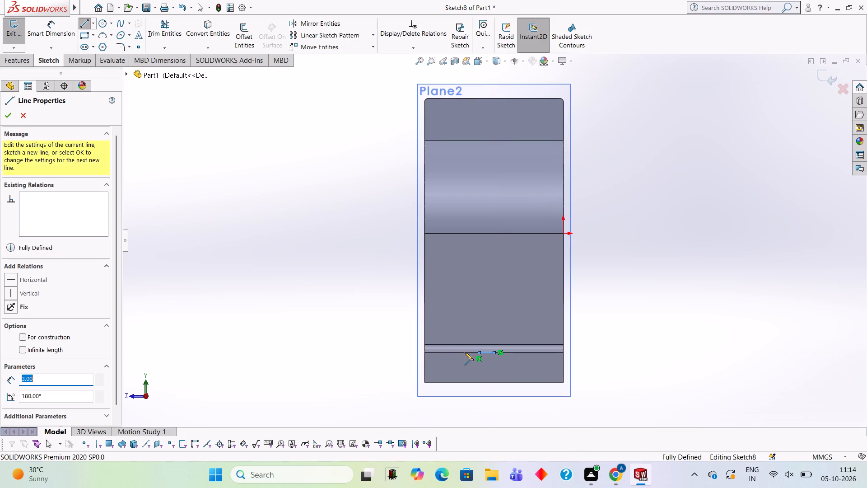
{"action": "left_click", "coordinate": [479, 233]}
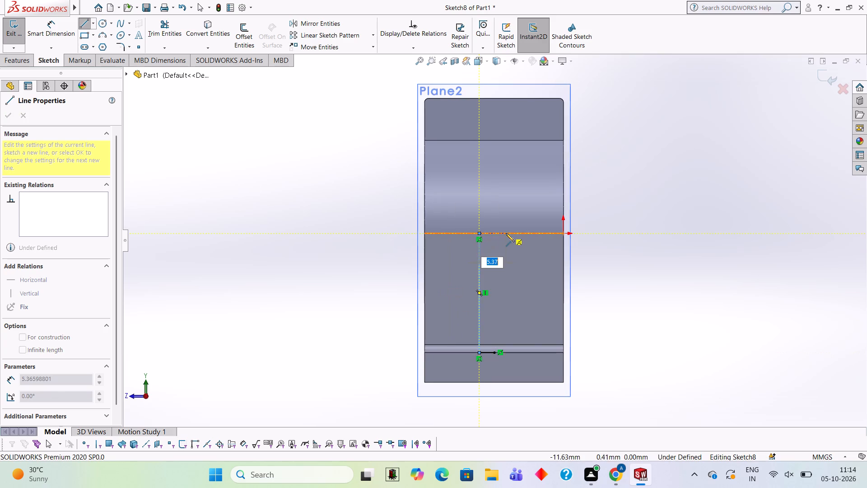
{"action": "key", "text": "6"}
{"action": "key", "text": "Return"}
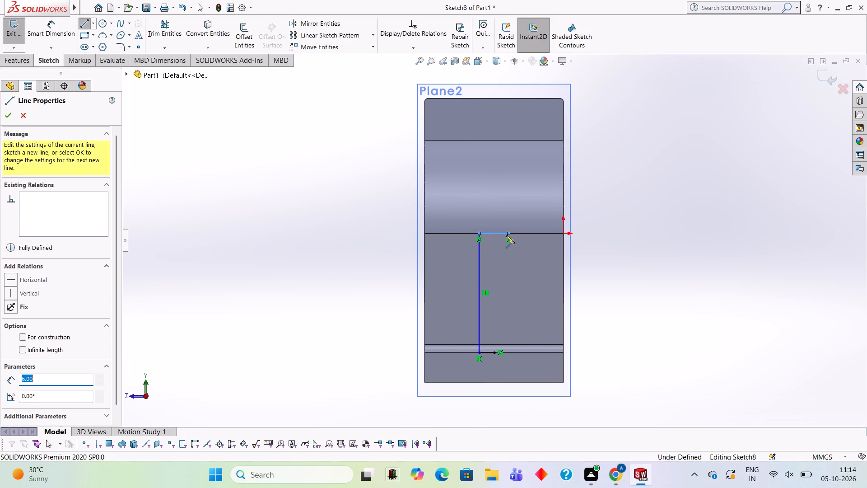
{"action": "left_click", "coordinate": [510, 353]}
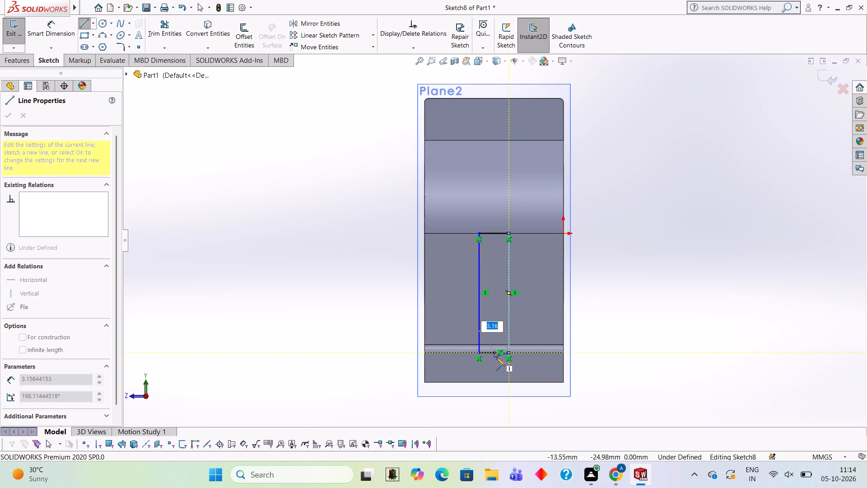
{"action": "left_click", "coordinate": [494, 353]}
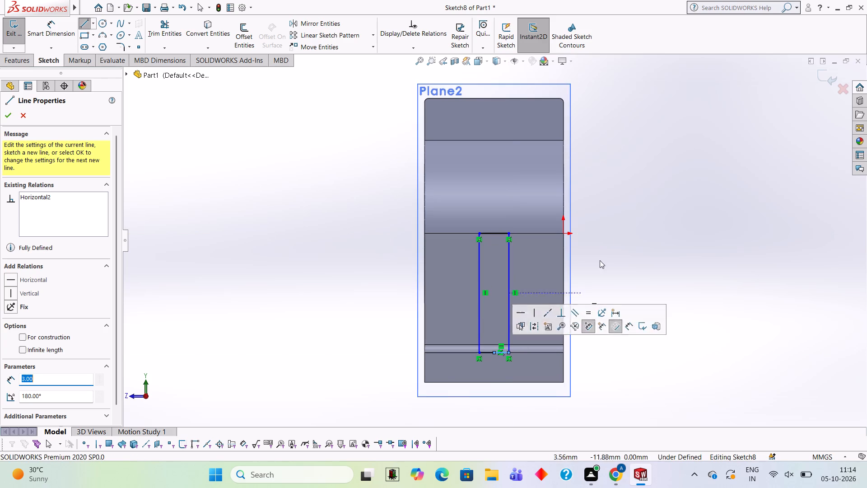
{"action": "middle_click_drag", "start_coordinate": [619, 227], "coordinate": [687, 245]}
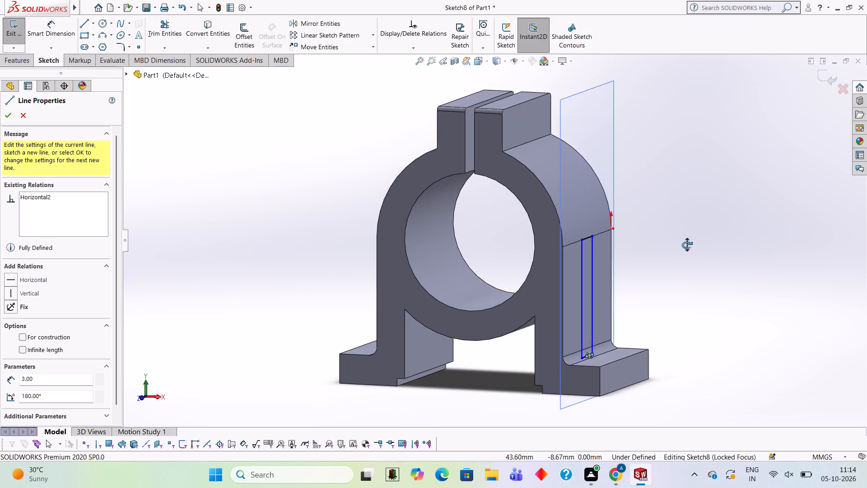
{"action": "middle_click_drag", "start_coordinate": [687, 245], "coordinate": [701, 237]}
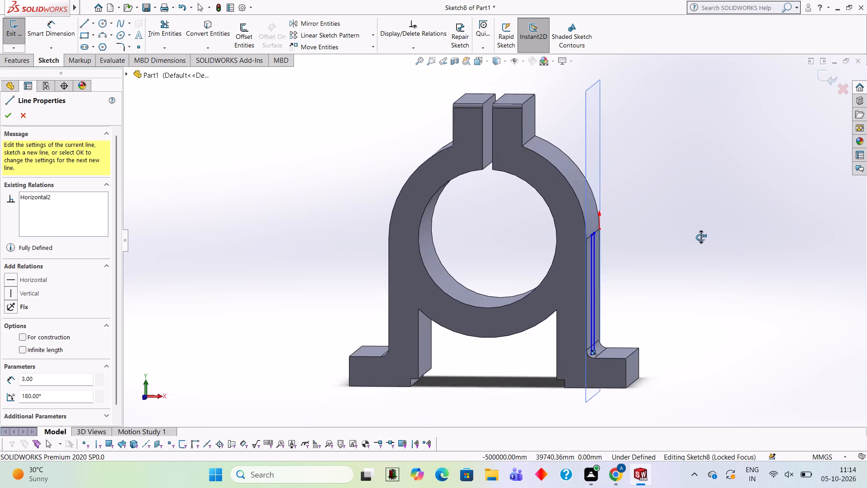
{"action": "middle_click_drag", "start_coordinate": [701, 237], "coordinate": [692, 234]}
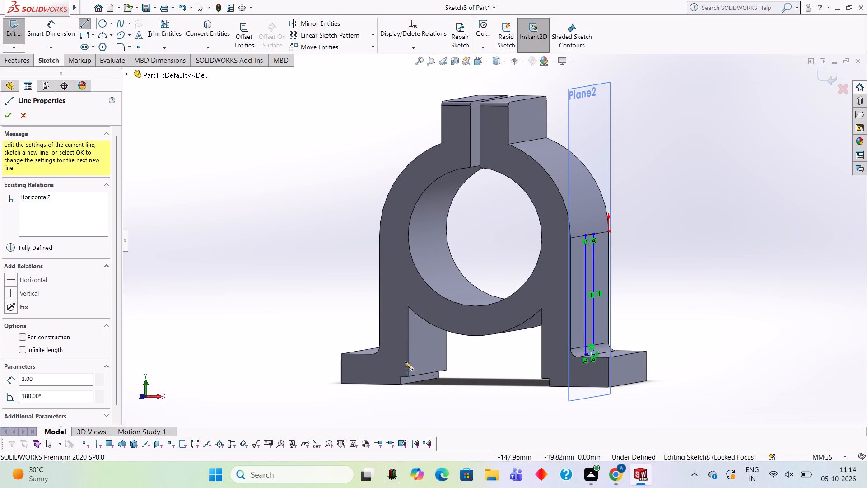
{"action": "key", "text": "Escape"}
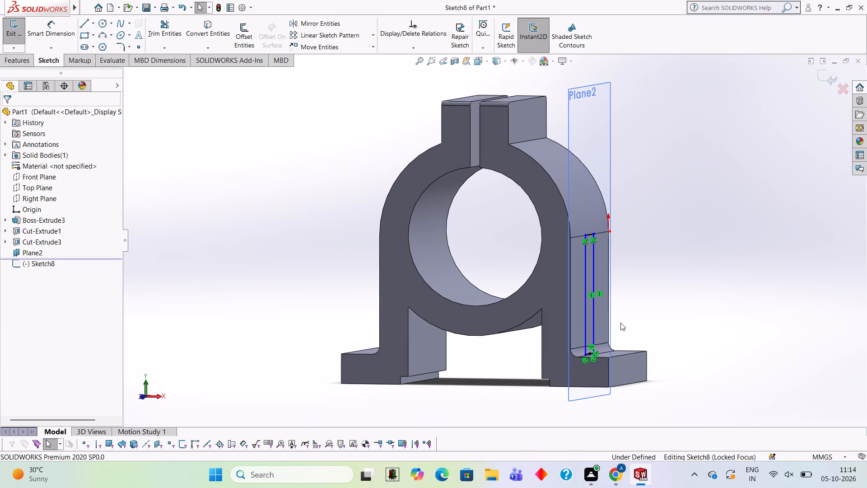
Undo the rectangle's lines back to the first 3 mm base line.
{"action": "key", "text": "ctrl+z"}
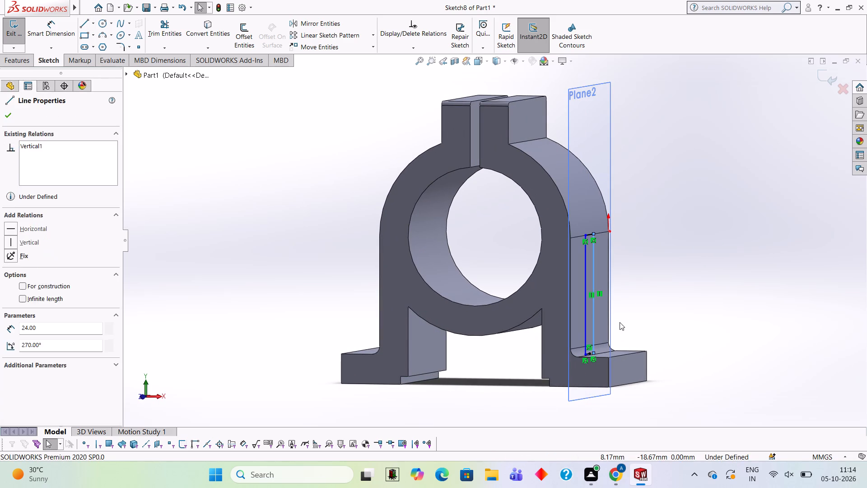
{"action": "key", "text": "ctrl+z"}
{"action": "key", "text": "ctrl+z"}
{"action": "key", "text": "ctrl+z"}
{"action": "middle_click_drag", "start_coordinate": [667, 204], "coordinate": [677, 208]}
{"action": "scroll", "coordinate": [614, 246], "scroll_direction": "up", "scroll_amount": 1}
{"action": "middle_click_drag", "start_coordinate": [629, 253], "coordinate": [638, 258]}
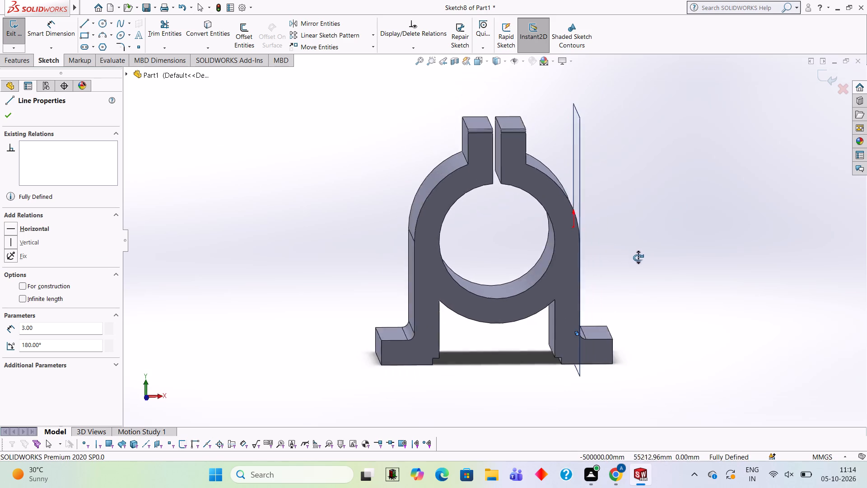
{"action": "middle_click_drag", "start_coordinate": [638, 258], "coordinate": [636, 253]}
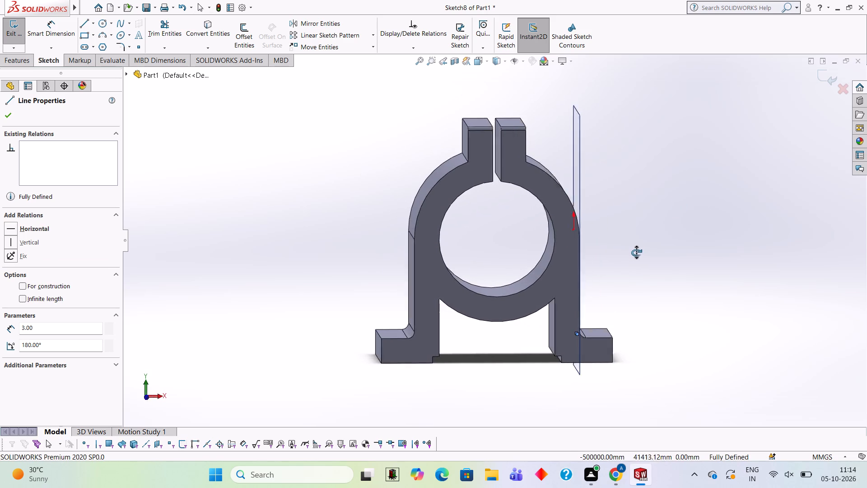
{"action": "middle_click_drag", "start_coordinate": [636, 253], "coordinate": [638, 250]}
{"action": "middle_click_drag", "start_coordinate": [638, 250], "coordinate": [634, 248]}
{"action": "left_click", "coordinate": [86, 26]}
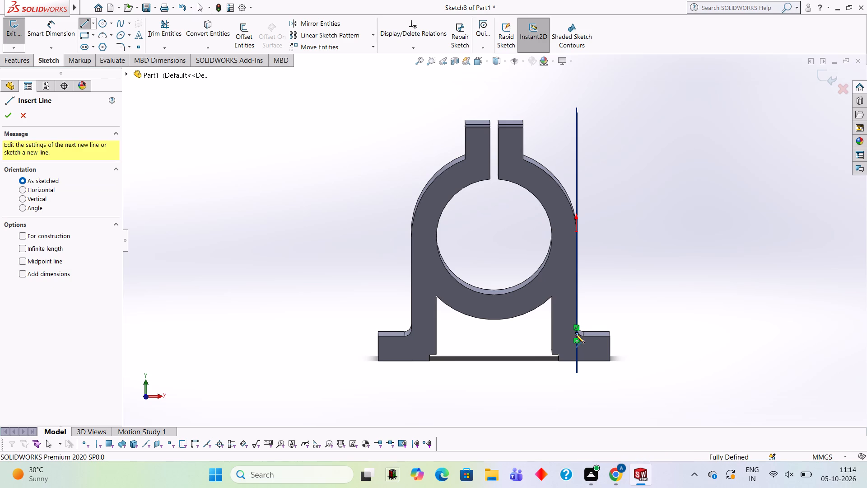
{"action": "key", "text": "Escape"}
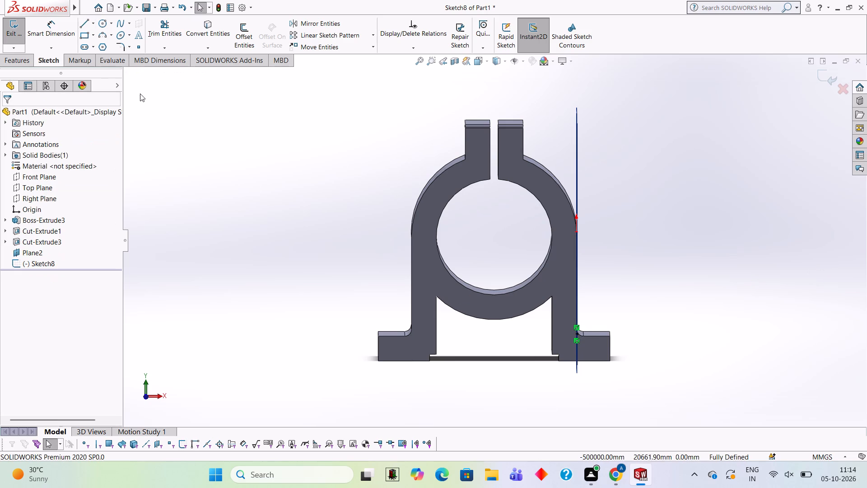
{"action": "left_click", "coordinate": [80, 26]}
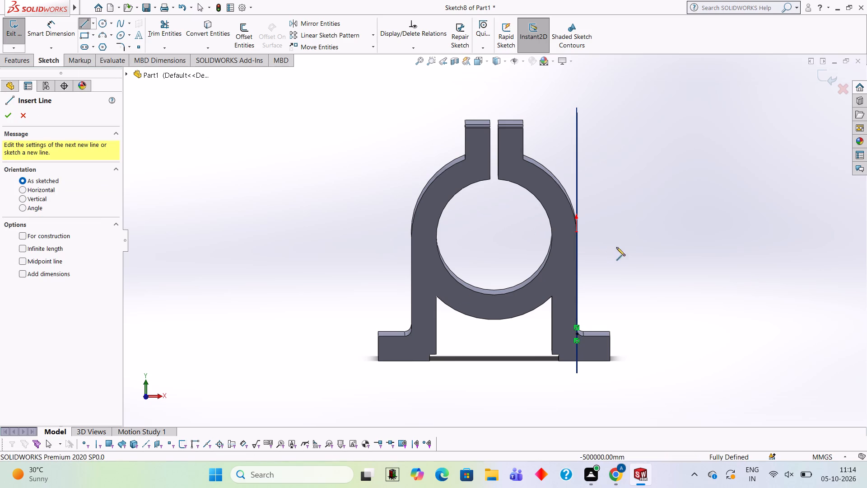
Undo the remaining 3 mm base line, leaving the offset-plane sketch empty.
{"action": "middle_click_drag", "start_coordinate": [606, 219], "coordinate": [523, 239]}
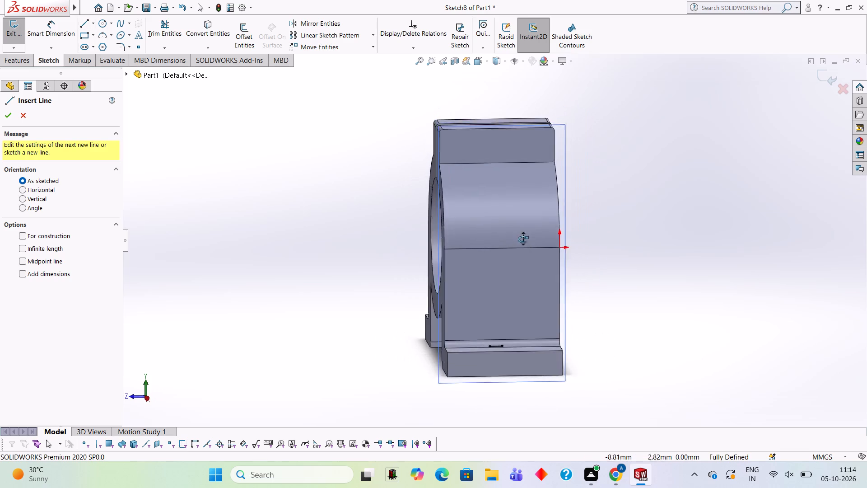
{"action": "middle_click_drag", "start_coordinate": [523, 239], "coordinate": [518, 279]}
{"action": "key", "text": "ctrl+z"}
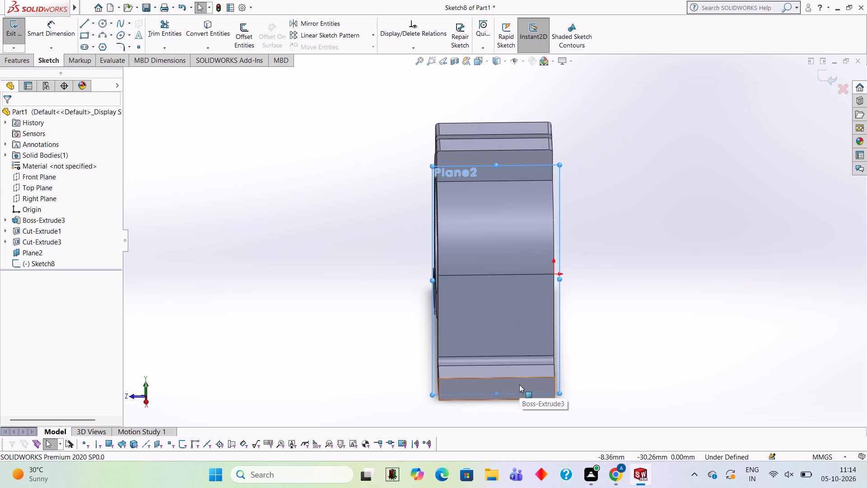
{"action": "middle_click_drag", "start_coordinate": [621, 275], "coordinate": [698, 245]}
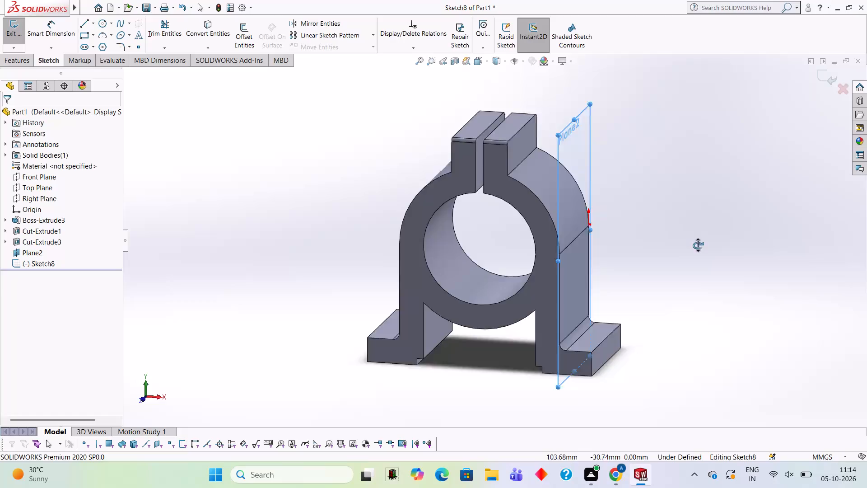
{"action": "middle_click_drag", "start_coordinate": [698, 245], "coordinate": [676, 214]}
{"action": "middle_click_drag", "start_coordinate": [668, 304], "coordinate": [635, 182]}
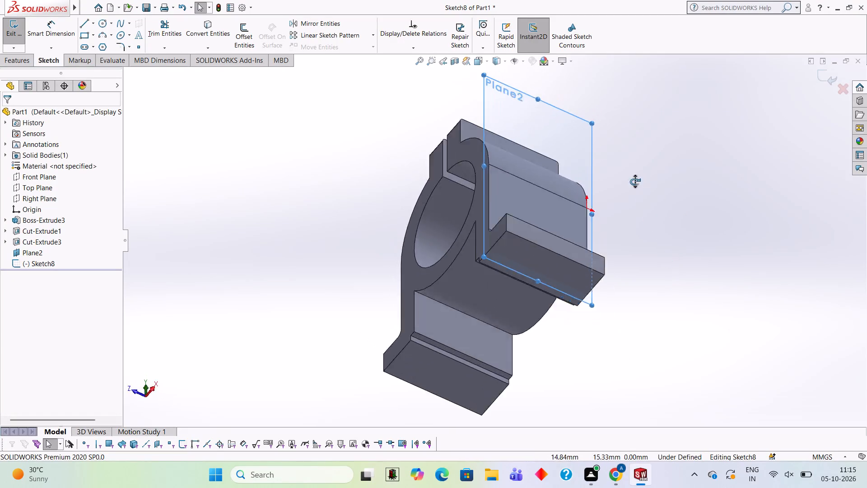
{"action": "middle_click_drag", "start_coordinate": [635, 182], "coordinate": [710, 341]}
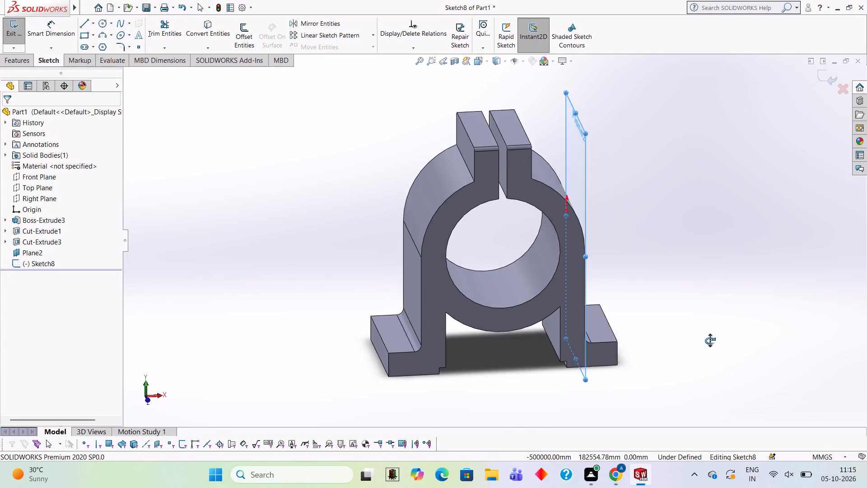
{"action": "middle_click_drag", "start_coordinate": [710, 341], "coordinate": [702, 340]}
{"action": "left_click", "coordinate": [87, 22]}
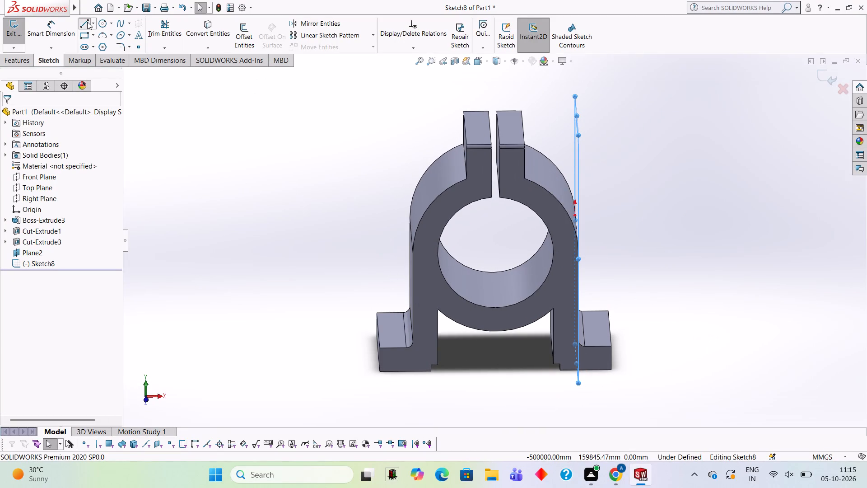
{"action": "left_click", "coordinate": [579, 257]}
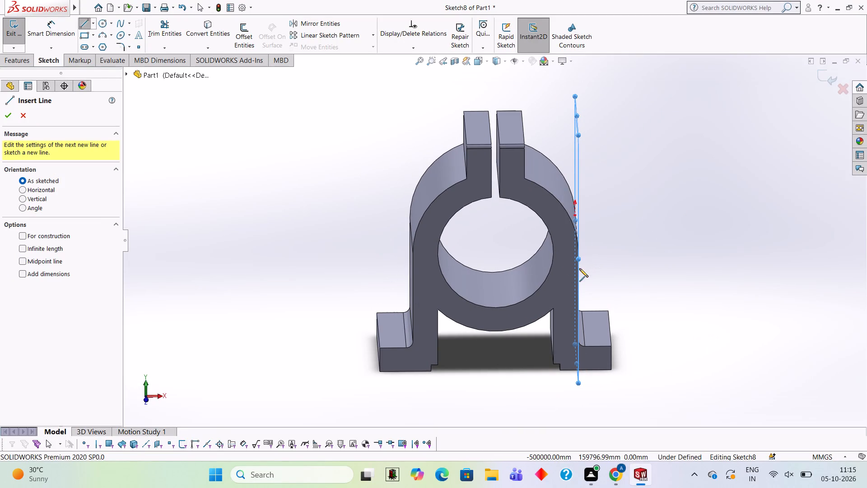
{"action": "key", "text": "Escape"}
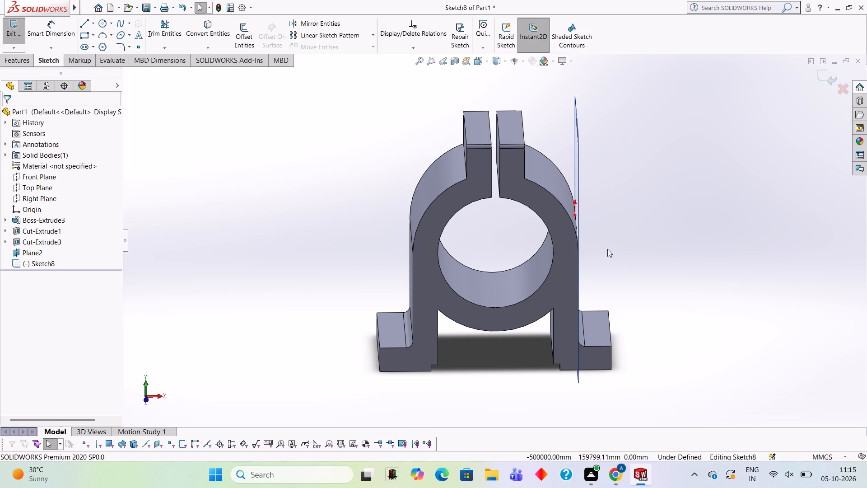
Undo the empty offset-plane sketch and the 20 mm reference plane.
{"action": "key", "text": "ctrl+z"}
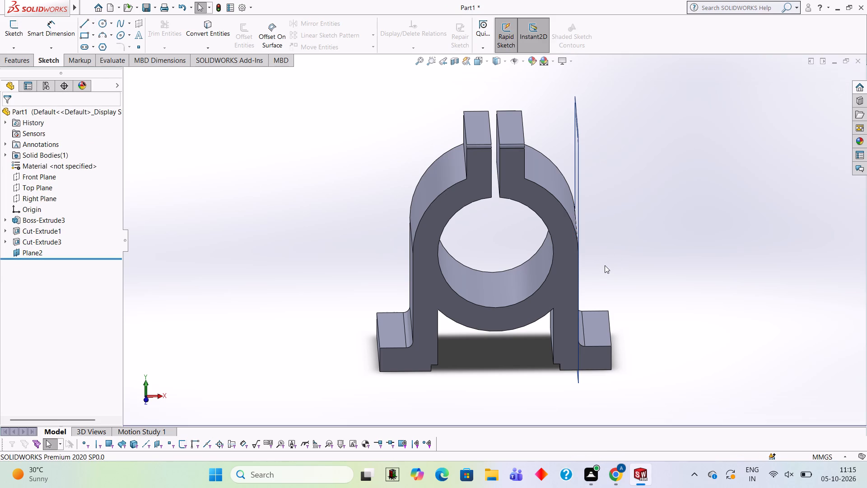
{"action": "key", "text": "ctrl+z"}
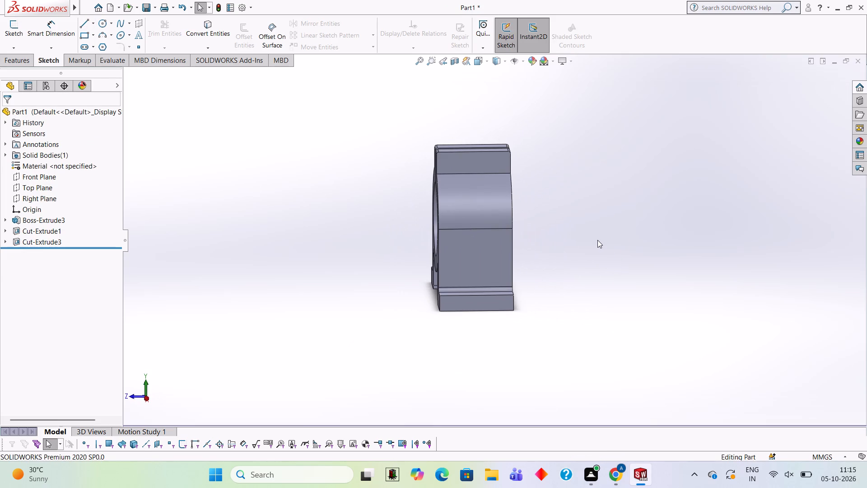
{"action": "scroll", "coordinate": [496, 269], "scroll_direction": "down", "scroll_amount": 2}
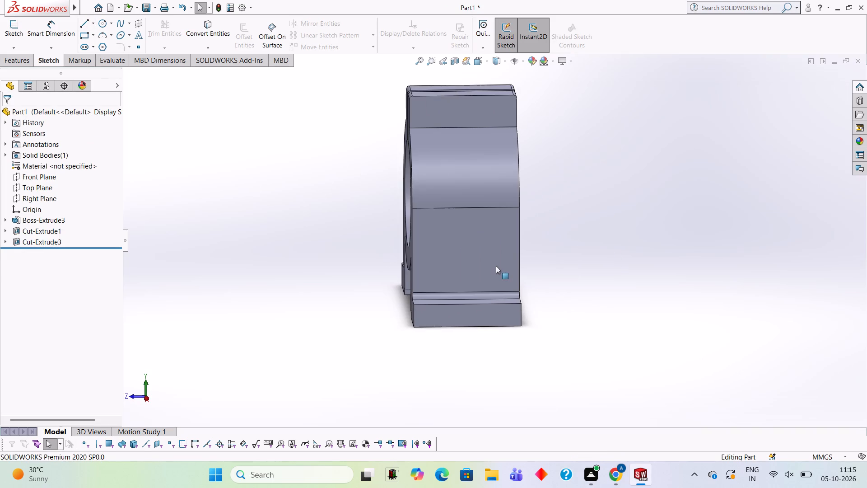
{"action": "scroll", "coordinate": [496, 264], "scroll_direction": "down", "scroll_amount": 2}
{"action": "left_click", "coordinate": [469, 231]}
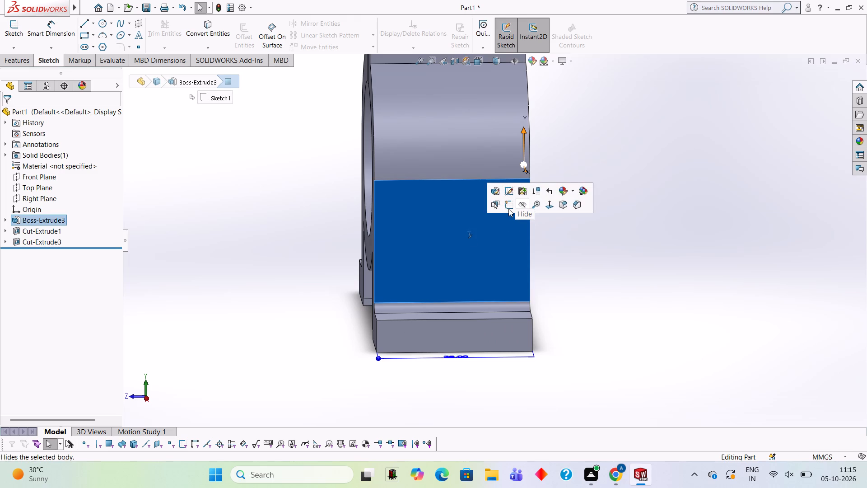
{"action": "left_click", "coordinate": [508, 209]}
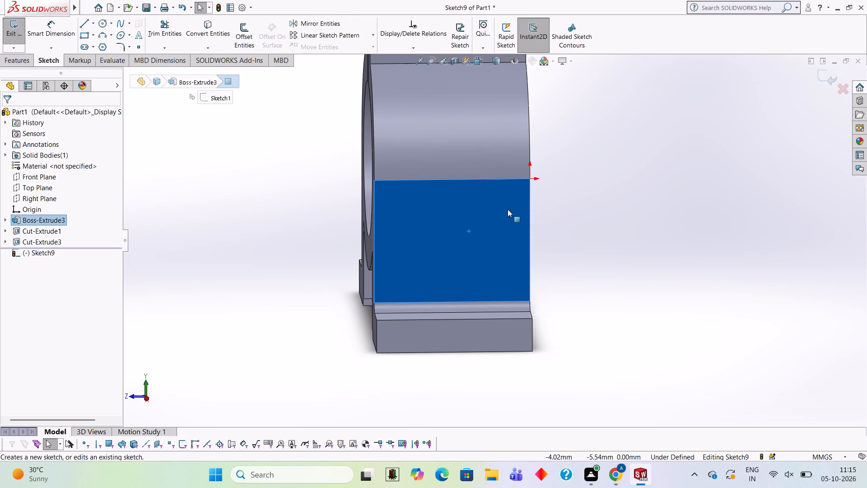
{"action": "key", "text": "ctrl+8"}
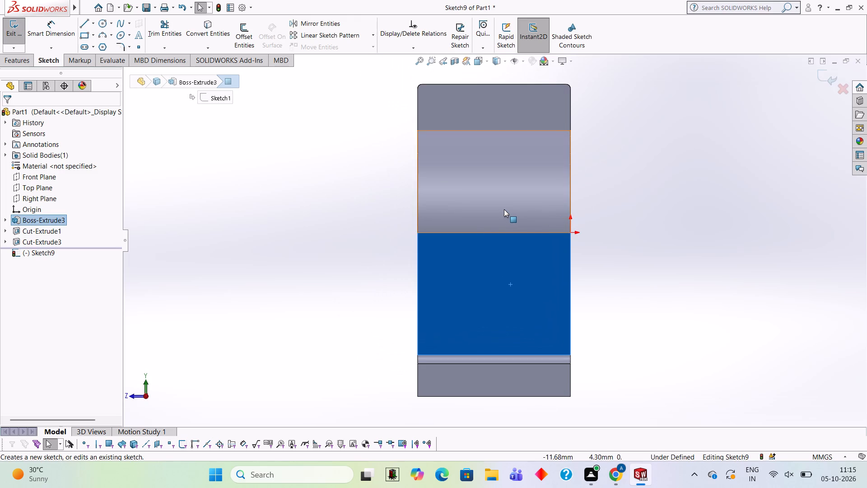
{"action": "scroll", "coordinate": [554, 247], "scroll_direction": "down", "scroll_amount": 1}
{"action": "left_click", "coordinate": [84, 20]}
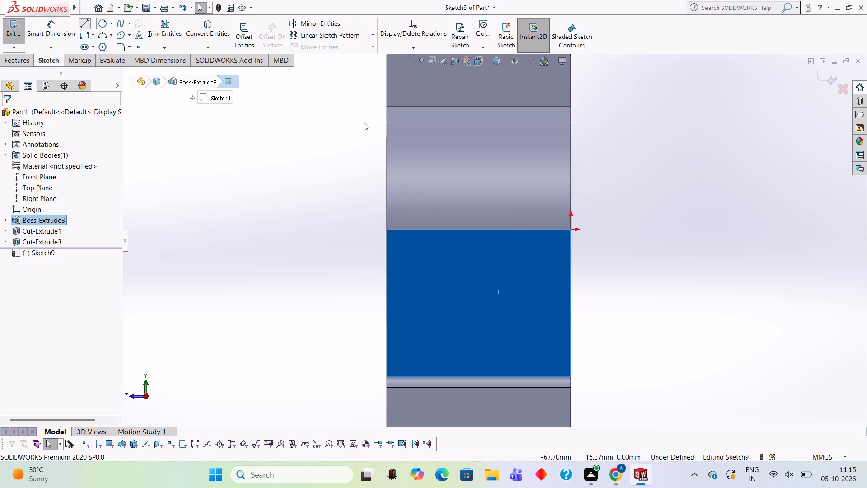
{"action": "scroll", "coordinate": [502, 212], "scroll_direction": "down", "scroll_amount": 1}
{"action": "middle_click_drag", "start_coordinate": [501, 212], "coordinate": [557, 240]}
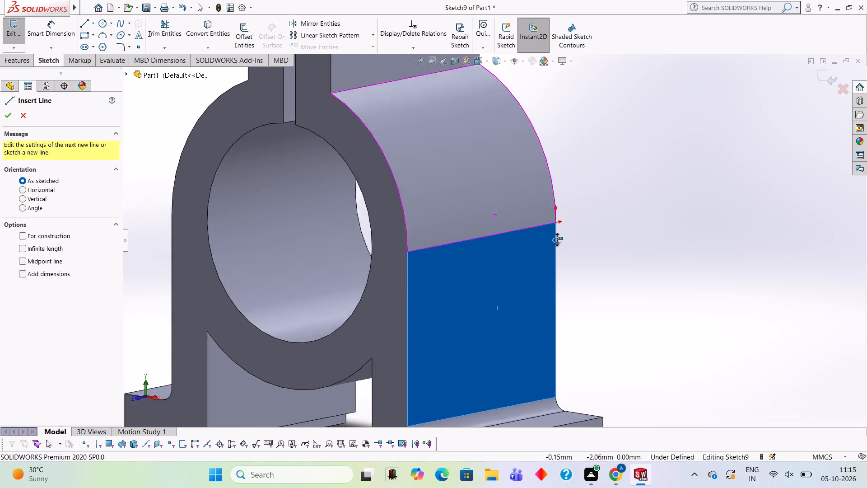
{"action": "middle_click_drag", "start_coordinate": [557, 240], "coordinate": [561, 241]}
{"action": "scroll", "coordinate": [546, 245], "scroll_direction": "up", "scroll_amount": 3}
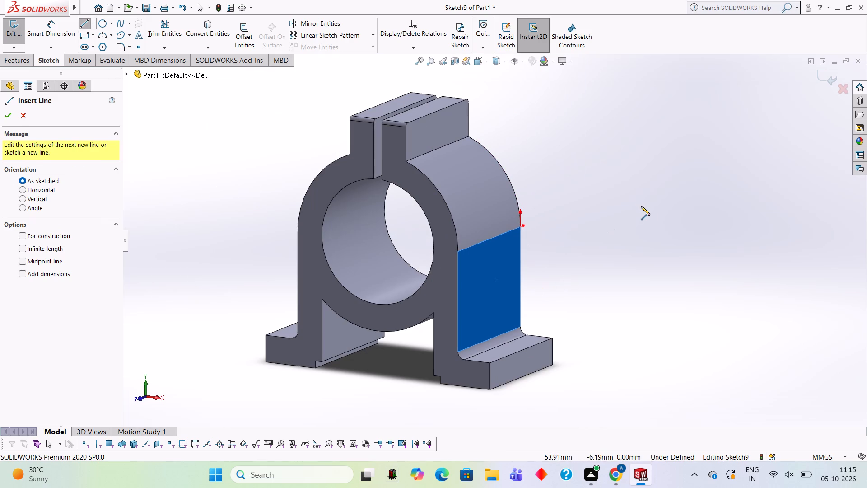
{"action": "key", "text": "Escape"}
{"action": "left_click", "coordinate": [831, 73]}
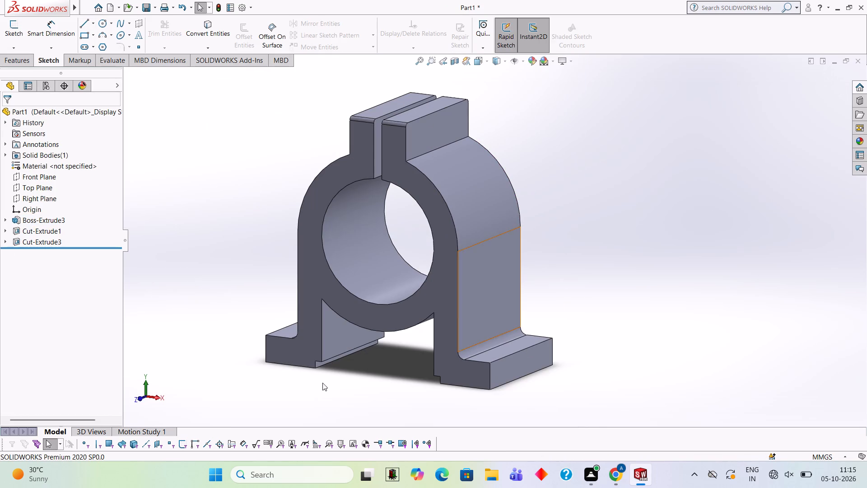
On the bracket's front face, sketch a closed right triangle 8 mm wide and 24 mm high between the right side wall and foot's top edge.
{"action": "left_click", "coordinate": [449, 293]}
{"action": "left_click", "coordinate": [489, 271]}
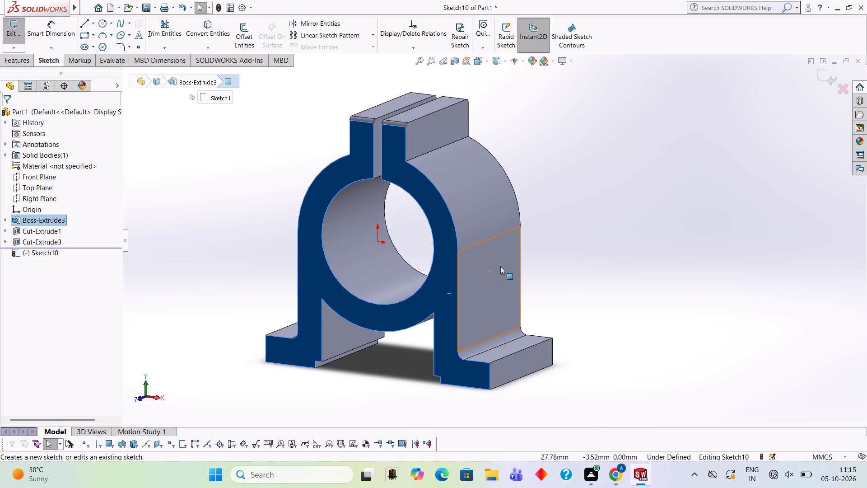
{"action": "key", "text": "ctrl+8"}
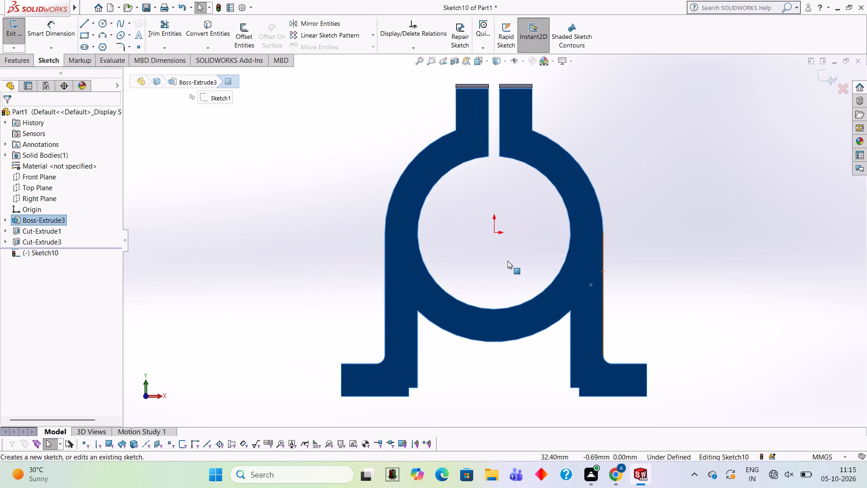
{"action": "left_click", "coordinate": [83, 22]}
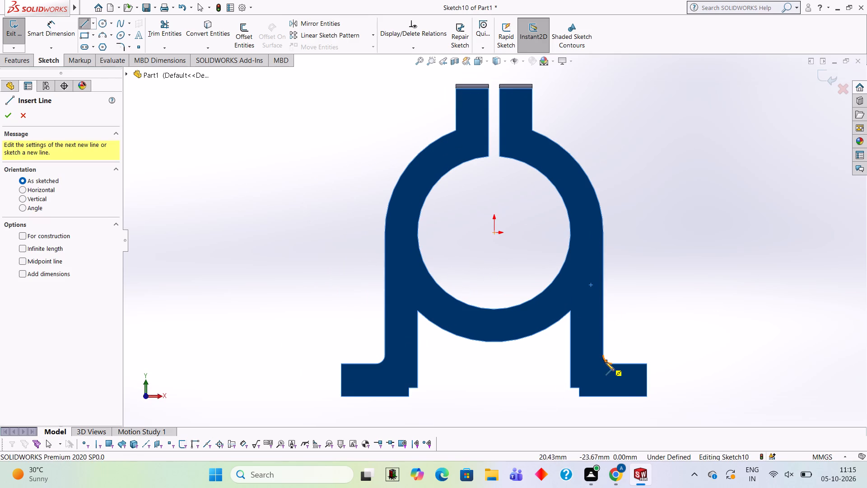
{"action": "left_click", "coordinate": [604, 233]}
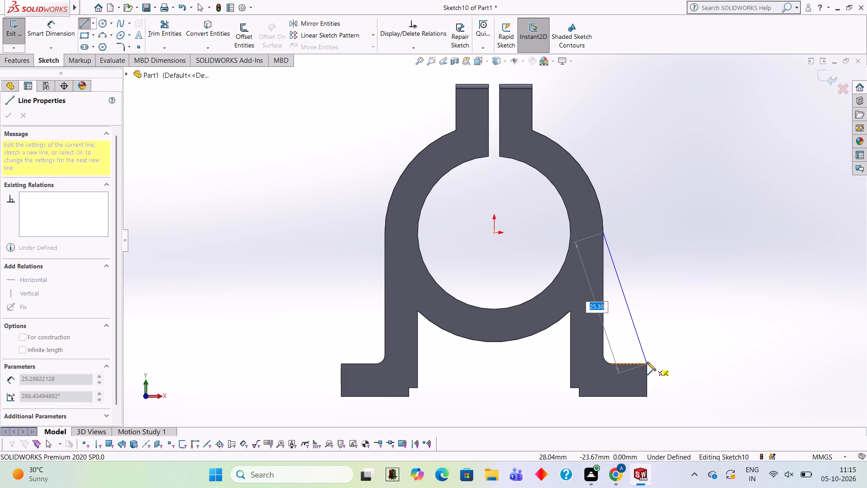
{"action": "left_click", "coordinate": [648, 365]}
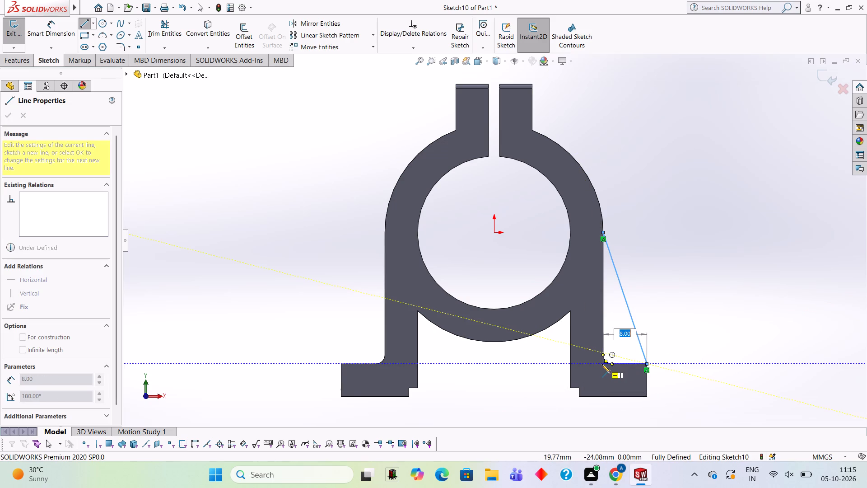
{"action": "left_click", "coordinate": [602, 364]}
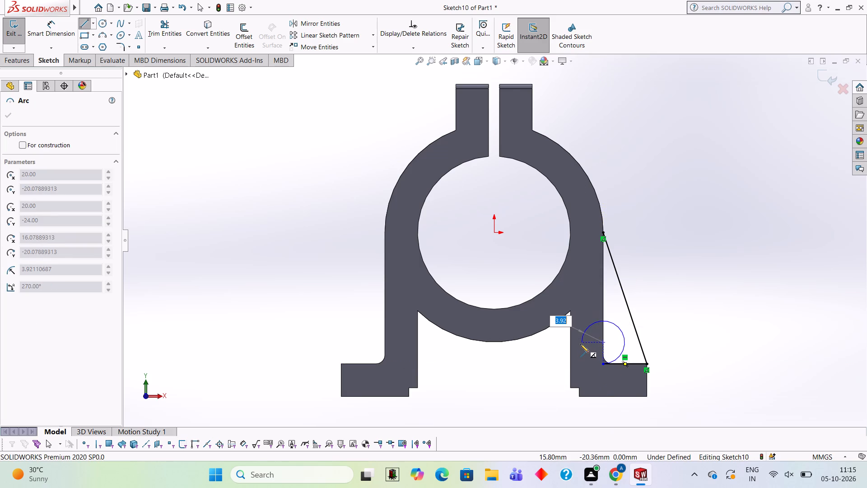
{"action": "key", "text": "Escape"}
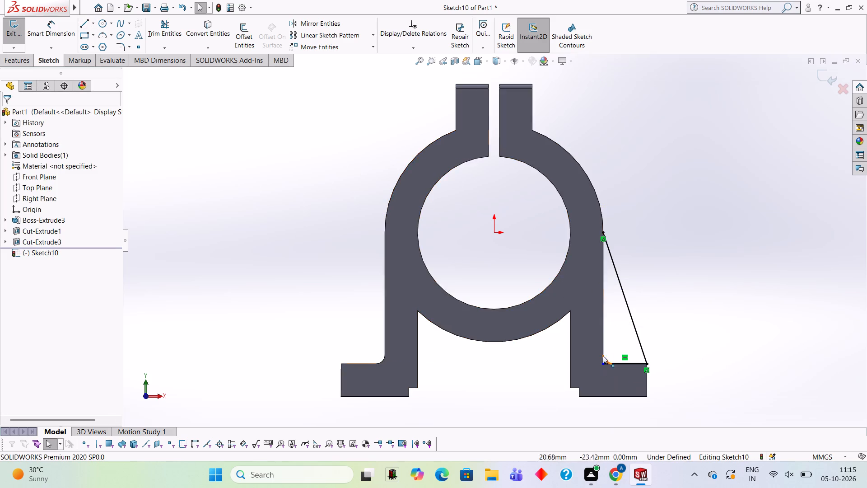
{"action": "left_click", "coordinate": [86, 25]}
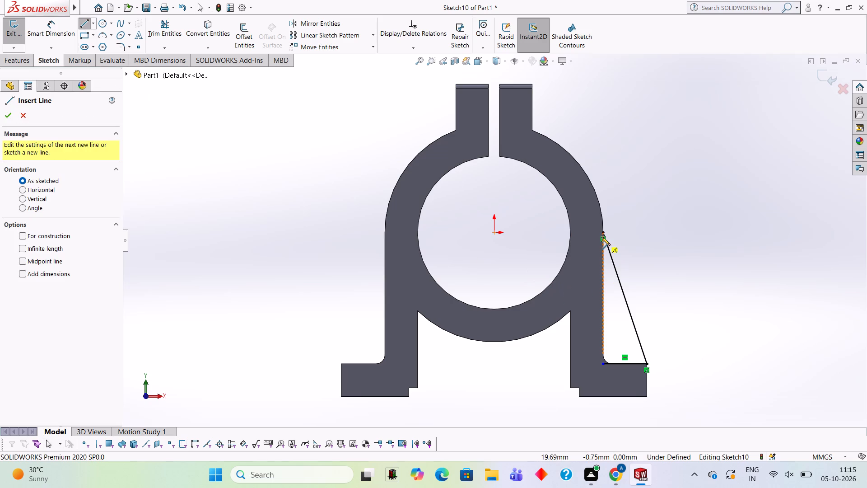
{"action": "left_click", "coordinate": [603, 232]}
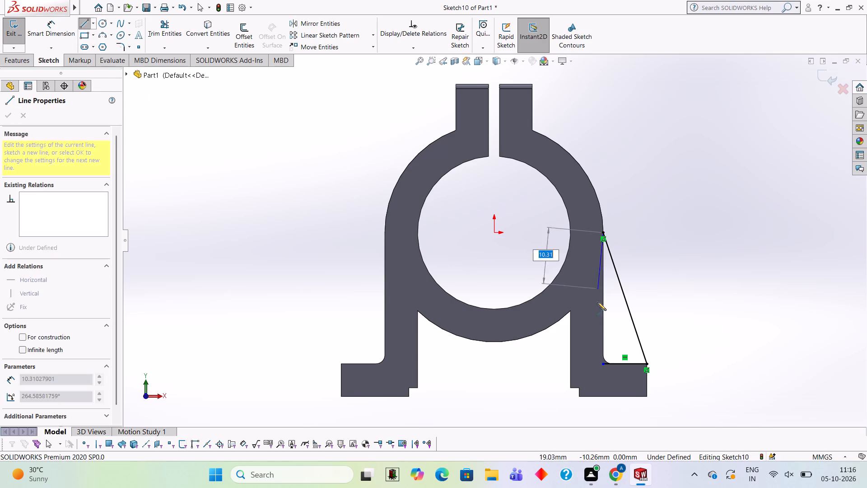
{"action": "left_click", "coordinate": [602, 366]}
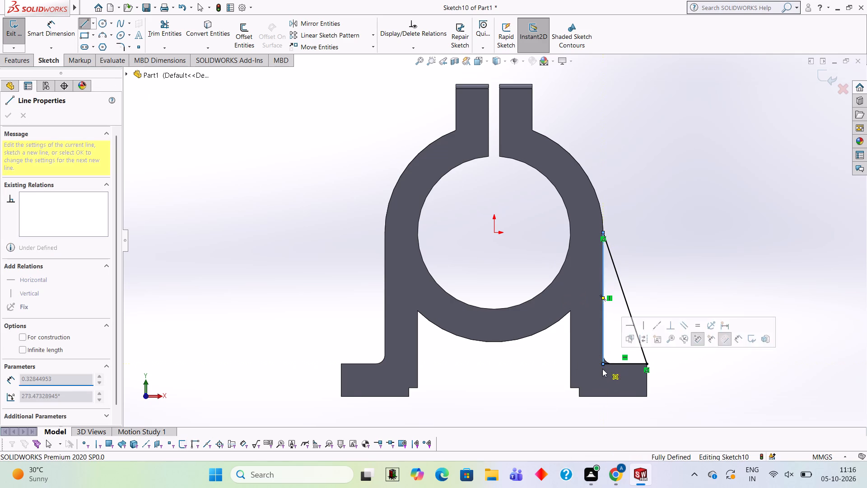
Add a 1.6 mm sketch fillet at the triangle's right-angle corner, where the side wall meets the foot.
{"action": "left_click", "coordinate": [121, 49]}
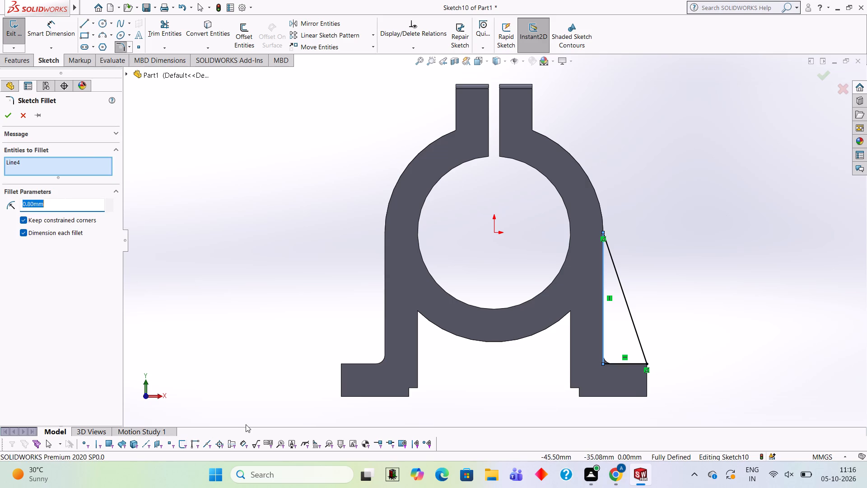
{"action": "type", "text": "1.6"}
{"action": "key", "text": "Return"}
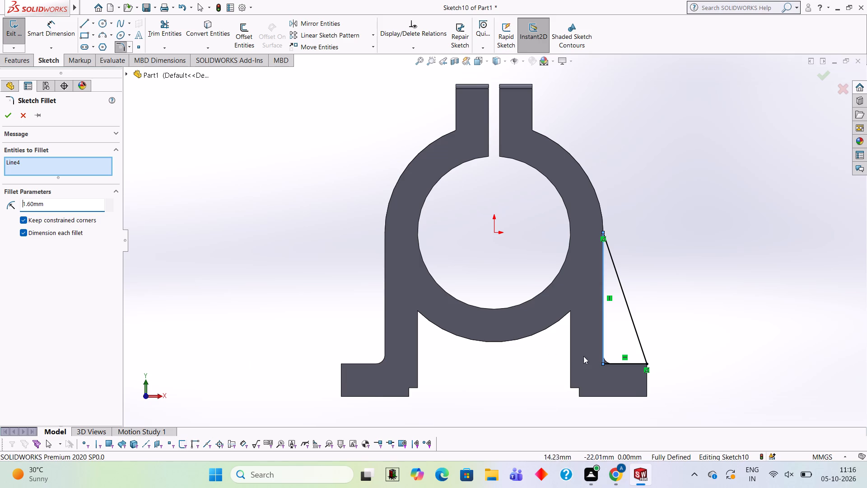
{"action": "left_click", "coordinate": [616, 364]}
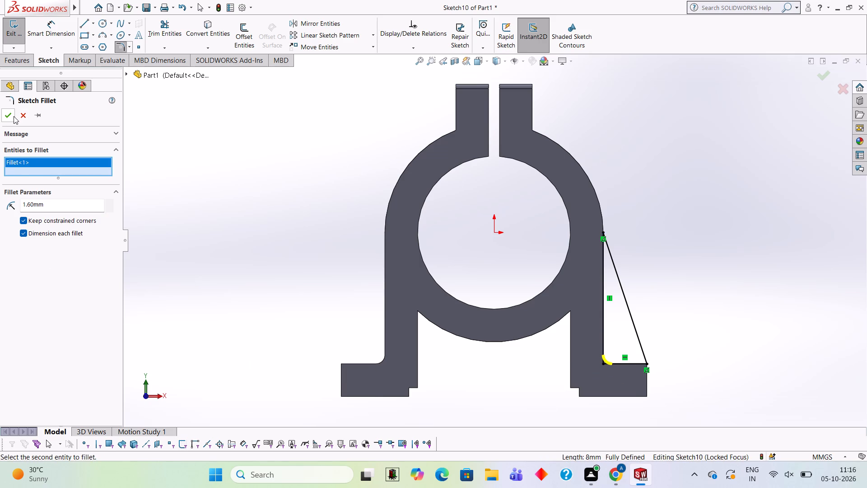
{"action": "left_click", "coordinate": [14, 116]}
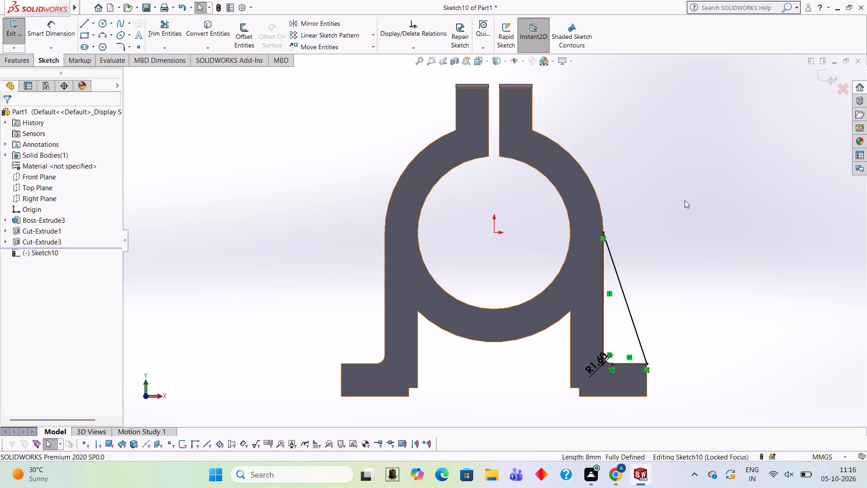
Extrude the filleted triangle as a blind boss 28 mm deep, reversed along the bracket's side wall, with Merge result on.
{"action": "middle_click_drag", "start_coordinate": [685, 201], "coordinate": [648, 210]}
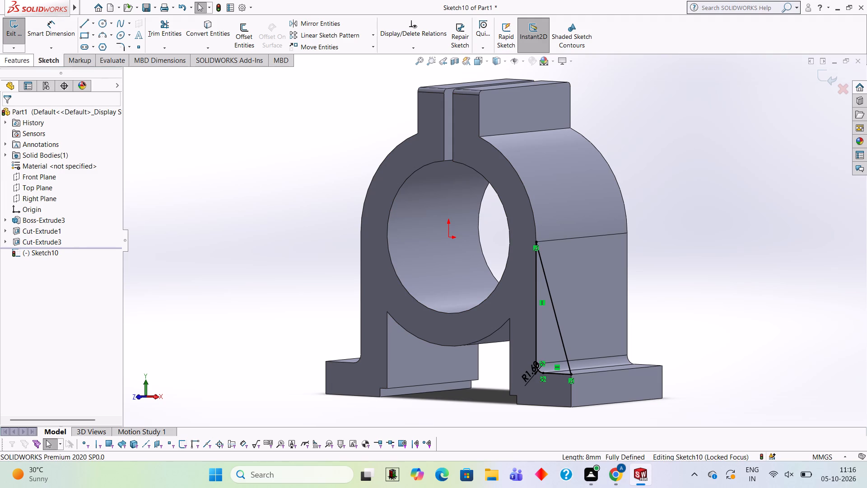
{"action": "left_click", "coordinate": [21, 70]}
{"action": "left_click", "coordinate": [21, 62]}
{"action": "left_click", "coordinate": [21, 41]}
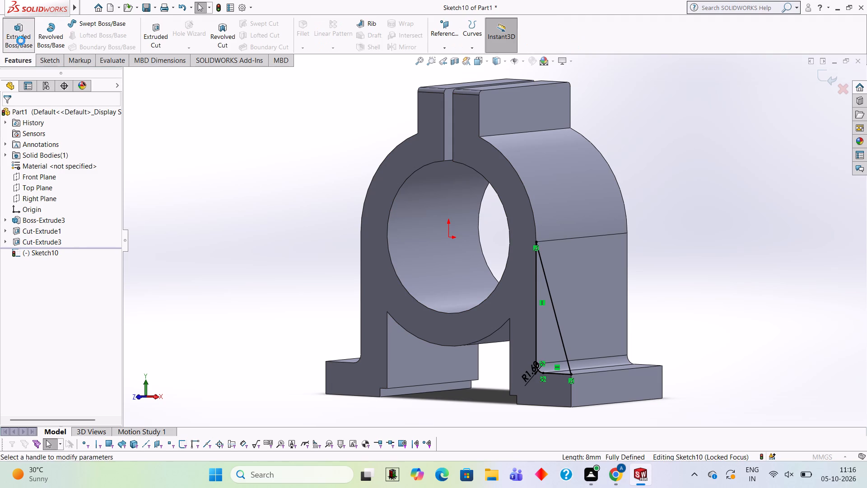
{"action": "left_click", "coordinate": [10, 182]}
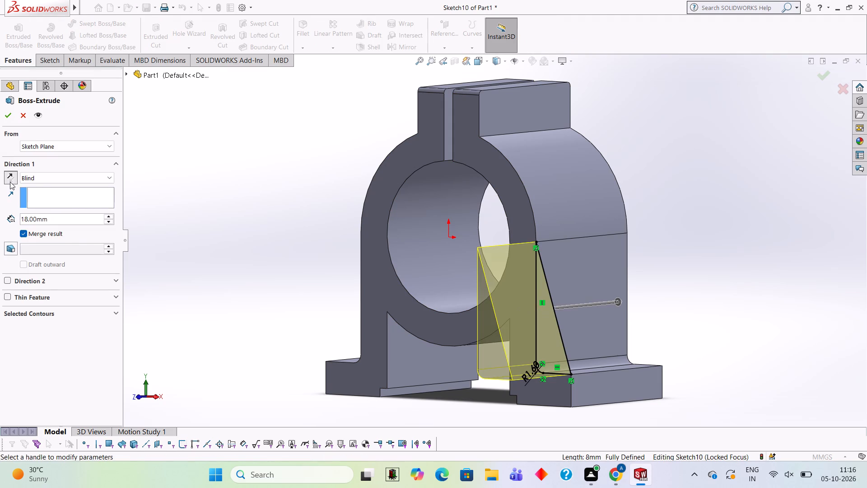
{"action": "left_click", "coordinate": [75, 216]}
{"action": "key", "text": "BackSpace"}
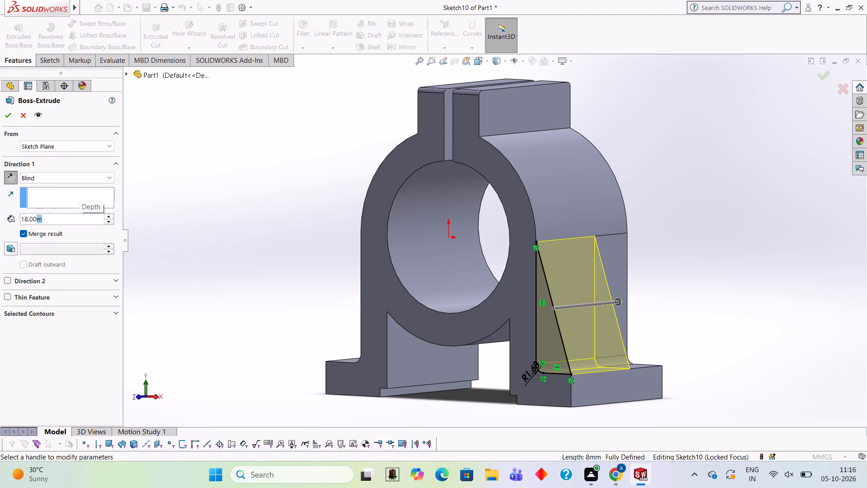
{"action": "key", "text": "BackSpace"}
{"action": "key", "text": "BackSpace"}
{"action": "key", "text": "BackSpace"}
{"action": "key", "text": "BackSpace"}
{"action": "key", "text": "BackSpace"}
{"action": "key", "text": "BackSpace"}
{"action": "type", "text": "28"}
{"action": "key", "text": "Return"}
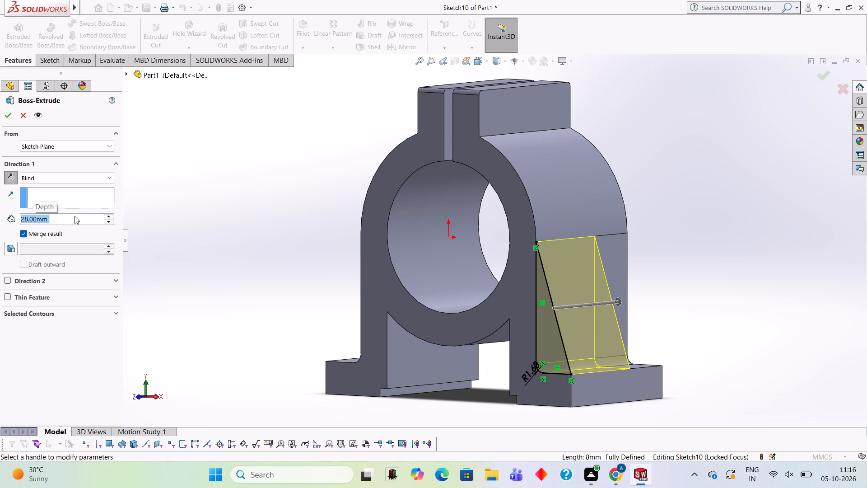
{"action": "left_click", "coordinate": [8, 113]}
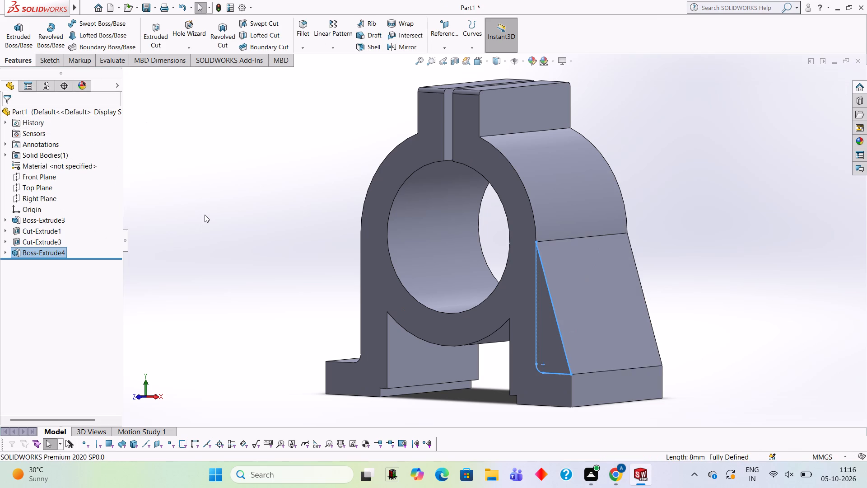
On the bracket's front face, sketch a closed right triangle 8 mm wide and 24 mm high over the end of the gusset.
{"action": "scroll", "coordinate": [717, 201], "scroll_direction": "up", "scroll_amount": 1}
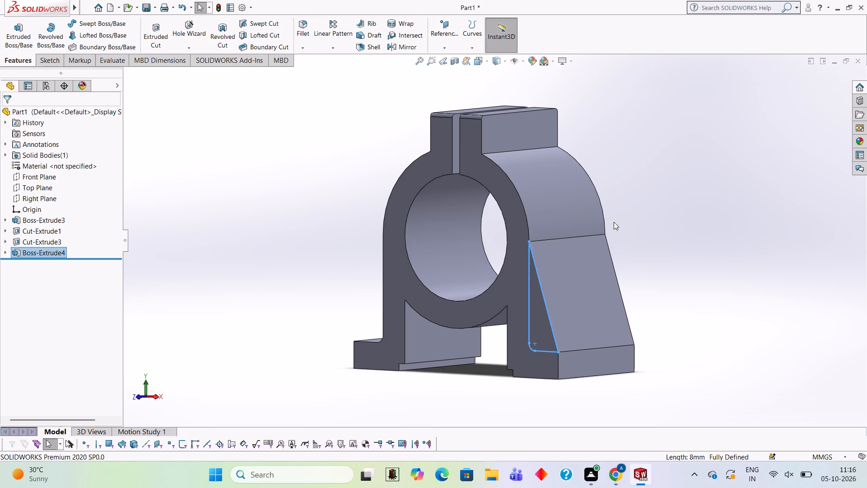
{"action": "key", "text": "Escape"}
{"action": "middle_click_drag", "start_coordinate": [547, 231], "coordinate": [584, 228]}
{"action": "left_click", "coordinate": [577, 277]}
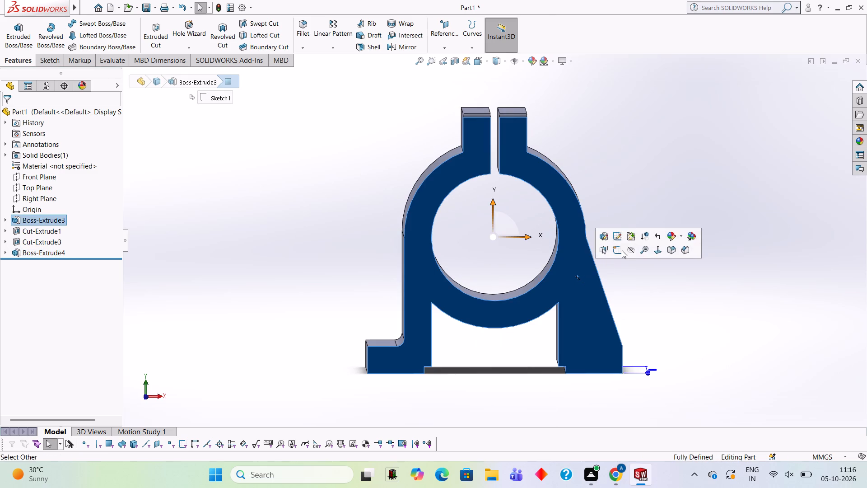
{"action": "left_click", "coordinate": [622, 250]}
{"action": "key", "text": "ctrl+8"}
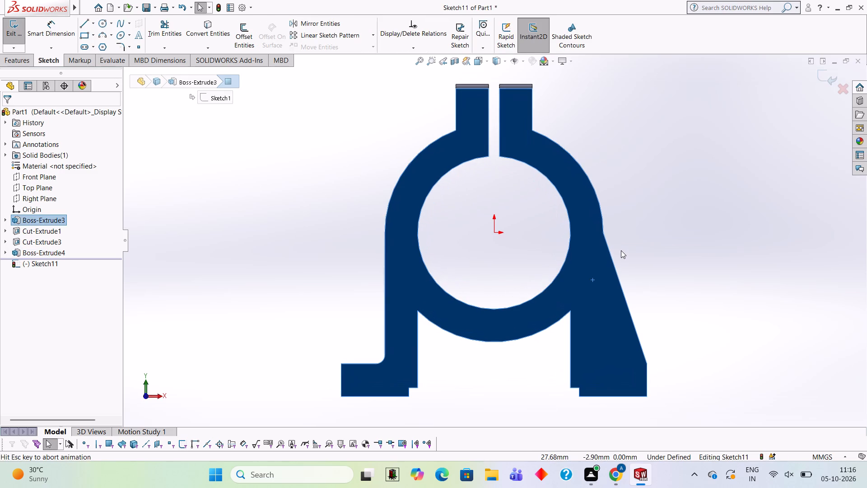
{"action": "left_click", "coordinate": [87, 23]}
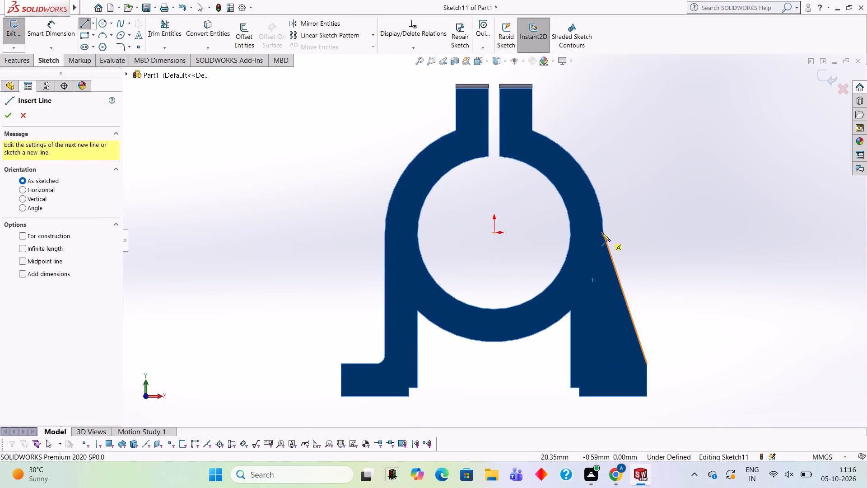
{"action": "left_click", "coordinate": [603, 233]}
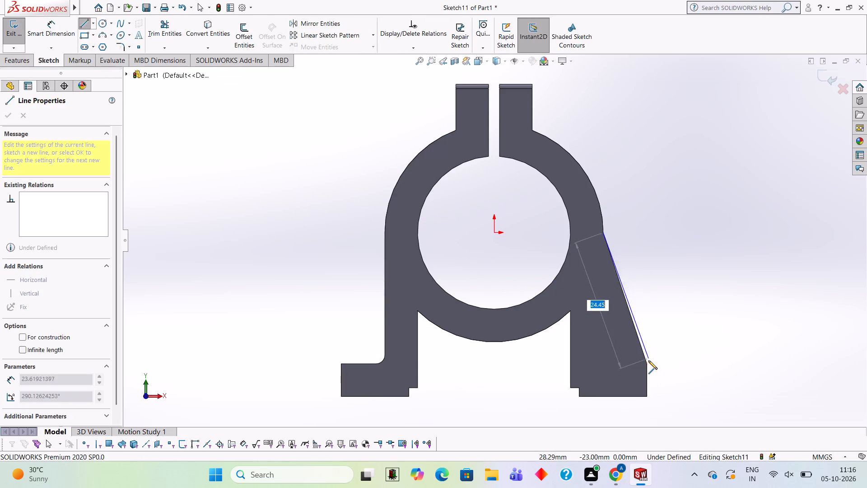
{"action": "left_click", "coordinate": [648, 366]}
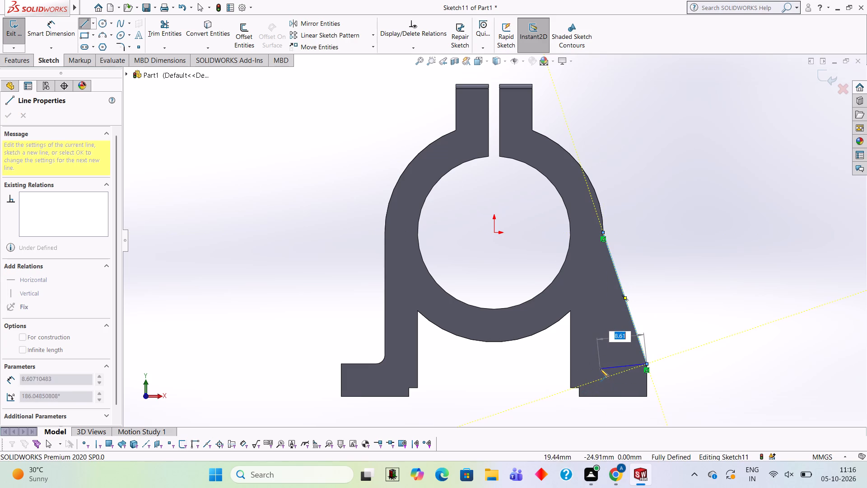
{"action": "left_click", "coordinate": [602, 362]}
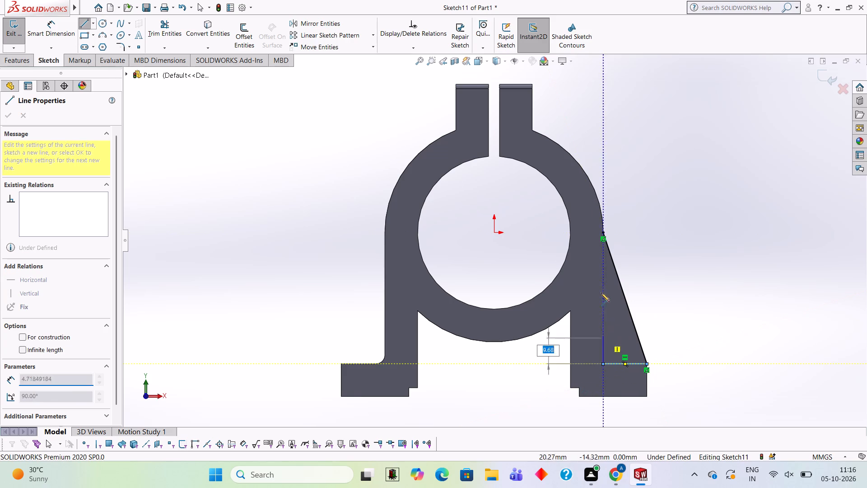
{"action": "left_click", "coordinate": [604, 235]}
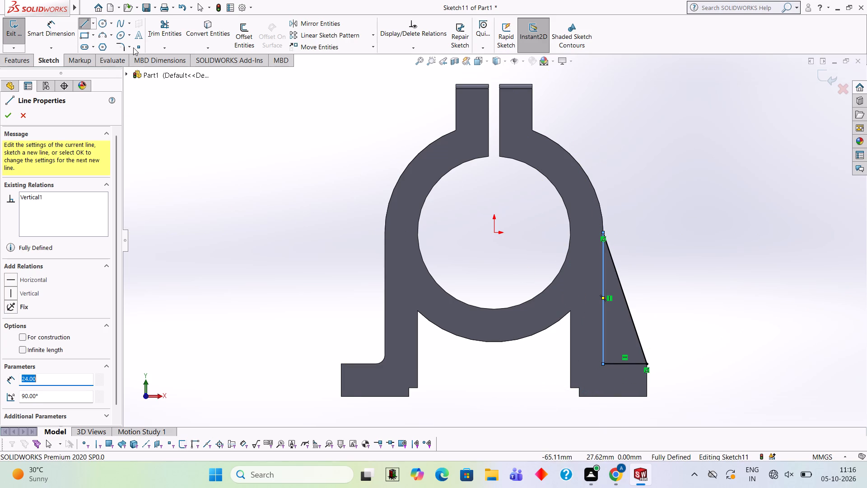
Add a 1.6 mm sketch fillet at the triangle's right-angle corner, where the side wall meets the foot.
{"action": "left_click", "coordinate": [123, 47]}
{"action": "key", "text": "Escape"}
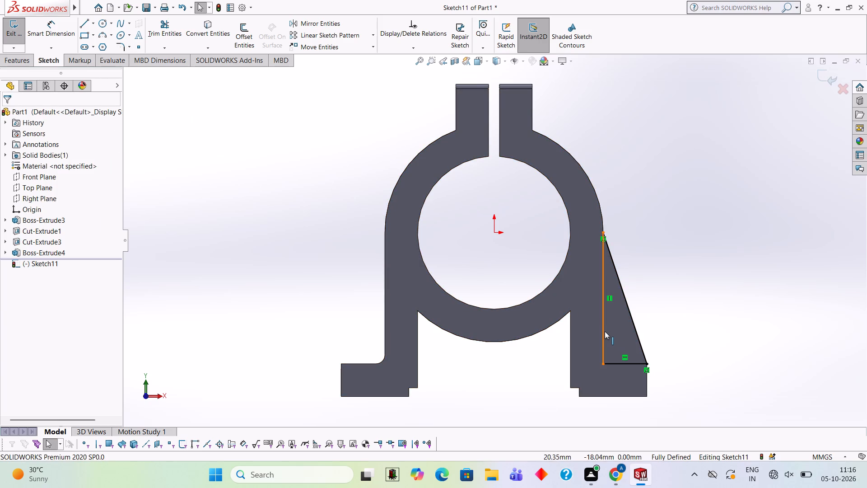
{"action": "left_click", "coordinate": [605, 331]}
{"action": "left_click", "coordinate": [618, 364]}
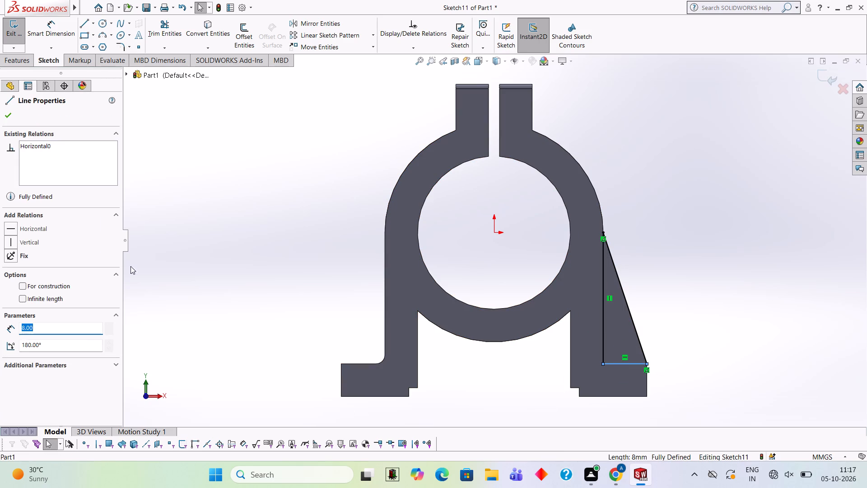
{"action": "left_click", "coordinate": [126, 46]}
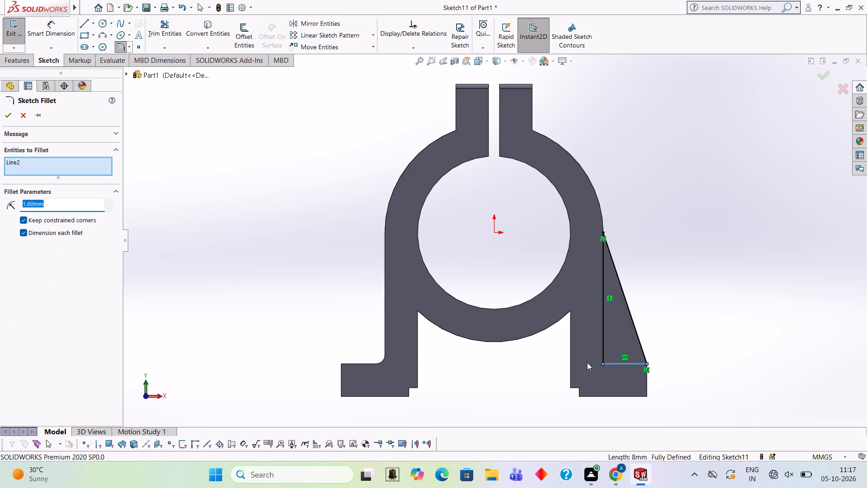
{"action": "left_click", "coordinate": [617, 364]}
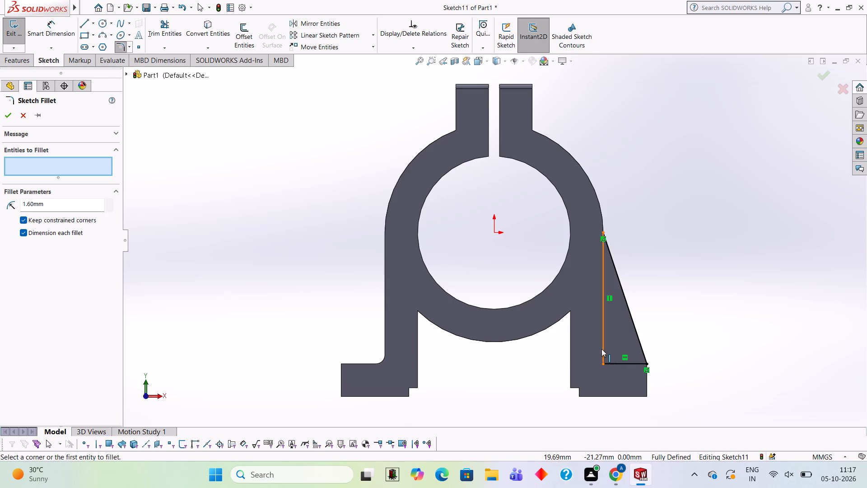
{"action": "left_click", "coordinate": [601, 349]}
{"action": "left_click", "coordinate": [616, 363]}
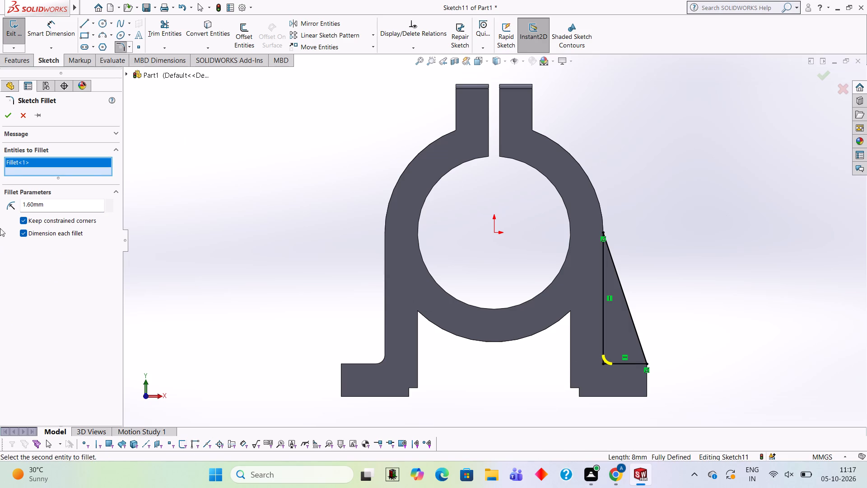
{"action": "left_click", "coordinate": [9, 117]}
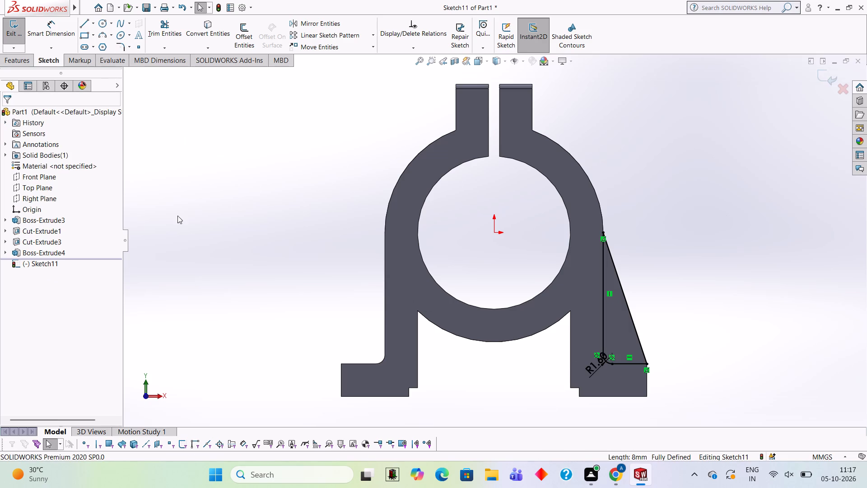
Cut-extrude the filleted triangle blind to a depth of 11 mm from the front face, trimming back the gusset.
{"action": "left_click", "coordinate": [24, 63]}
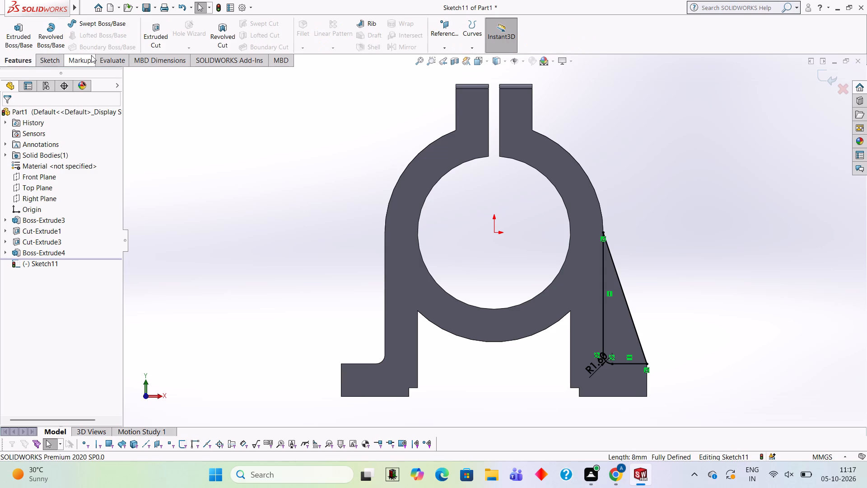
{"action": "left_click", "coordinate": [163, 35]}
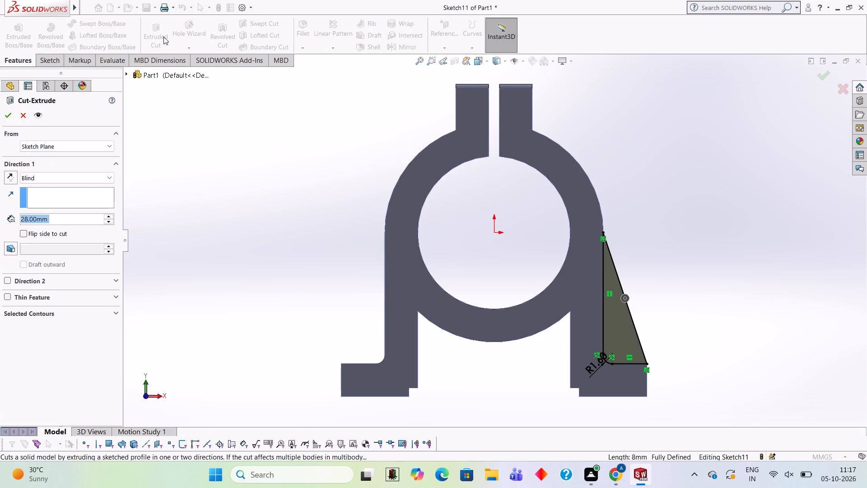
{"action": "type", "text": "11"}
{"action": "key", "text": "Return"}
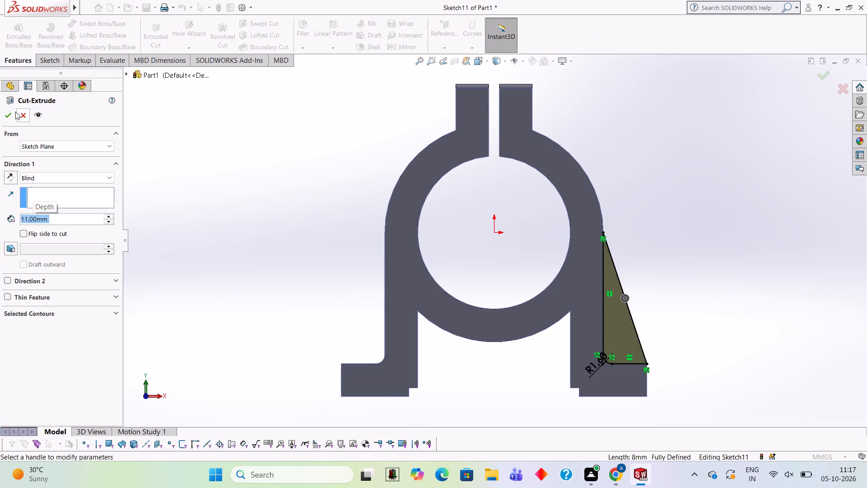
{"action": "left_click", "coordinate": [13, 112]}
{"action": "left_click", "coordinate": [279, 211]}
Open a new sketch on the bracket's rear face, viewed straight on.
{"action": "scroll", "coordinate": [282, 211], "scroll_direction": "up", "scroll_amount": 2}
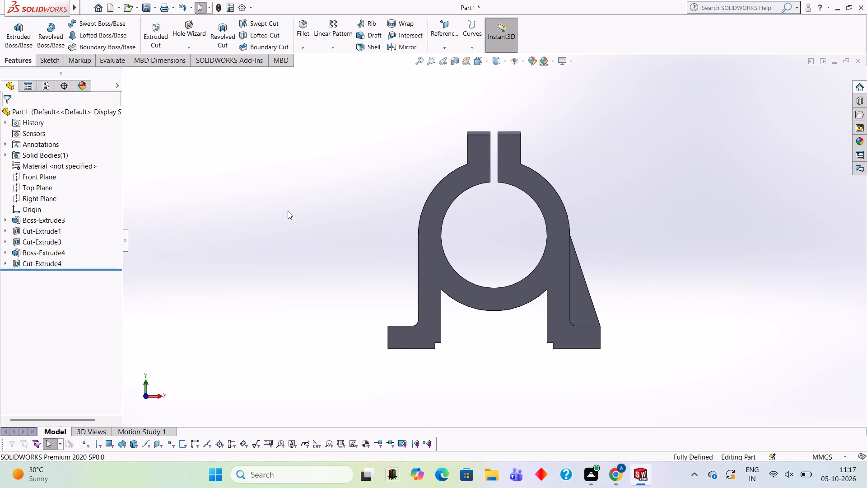
{"action": "middle_click_drag", "start_coordinate": [294, 219], "coordinate": [237, 247]}
{"action": "middle_click_drag", "start_coordinate": [462, 224], "coordinate": [407, 230]}
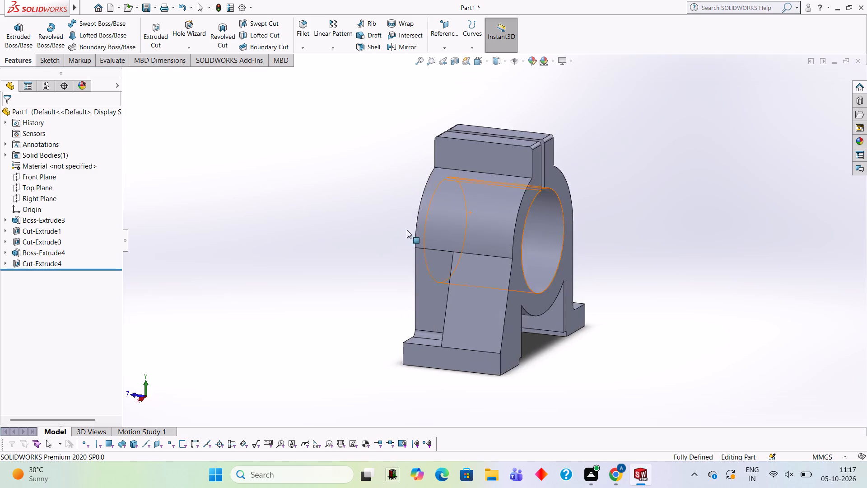
{"action": "middle_click_drag", "start_coordinate": [456, 243], "coordinate": [386, 222]}
{"action": "middle_click_drag", "start_coordinate": [388, 223], "coordinate": [395, 221]}
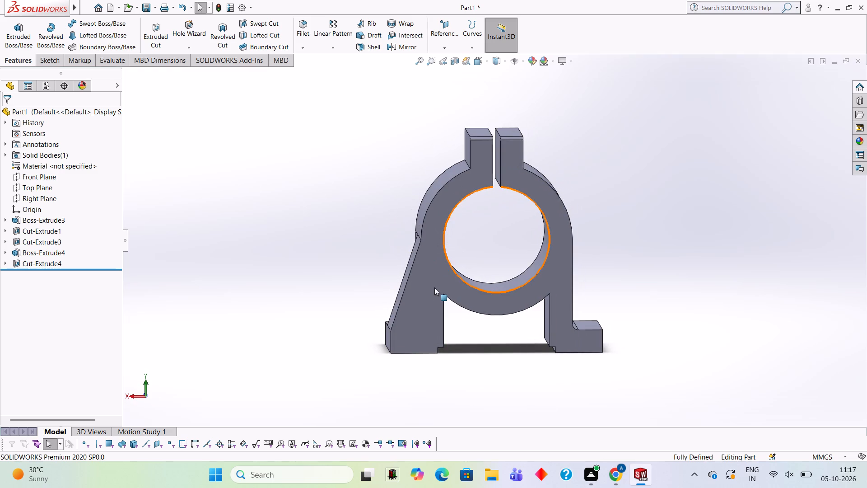
{"action": "middle_click_drag", "start_coordinate": [415, 254], "coordinate": [447, 254]}
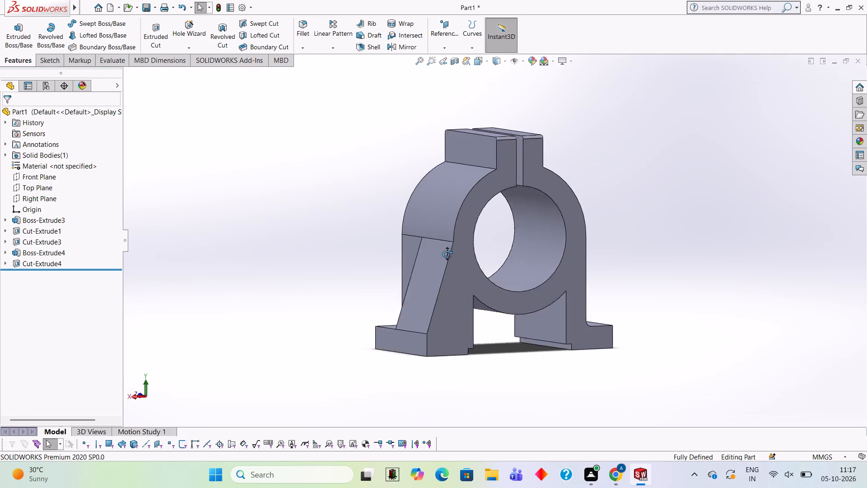
{"action": "middle_click_drag", "start_coordinate": [447, 254], "coordinate": [537, 262]}
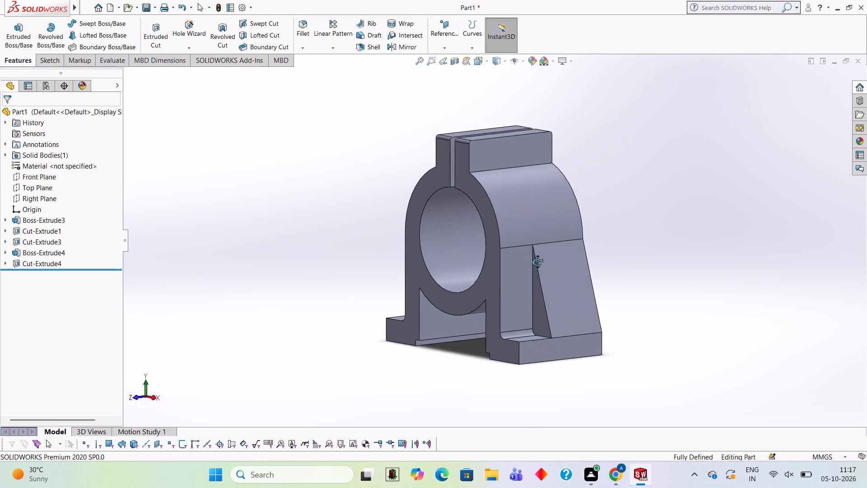
{"action": "middle_click_drag", "start_coordinate": [537, 262], "coordinate": [420, 280]}
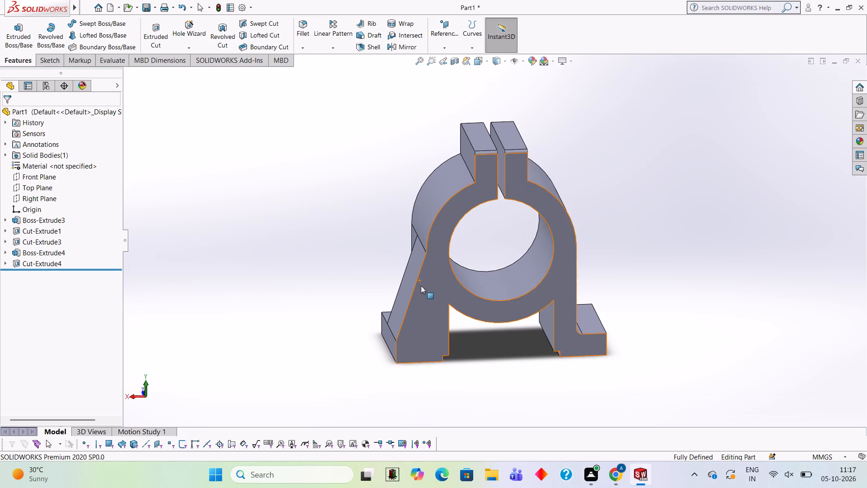
{"action": "left_click", "coordinate": [421, 309]}
{"action": "left_click", "coordinate": [461, 279]}
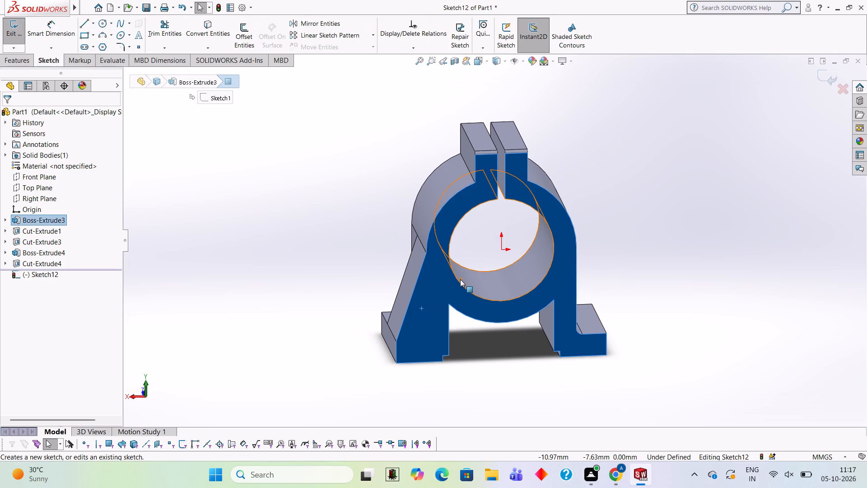
{"action": "key", "text": "ctrl+8"}
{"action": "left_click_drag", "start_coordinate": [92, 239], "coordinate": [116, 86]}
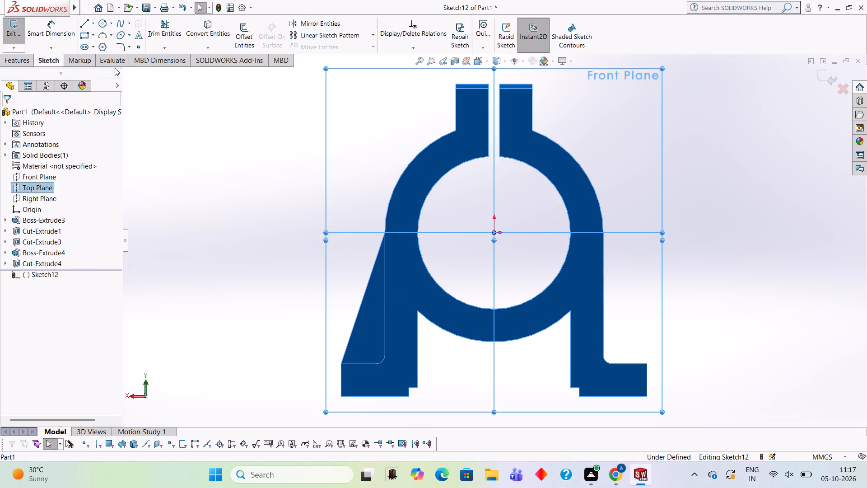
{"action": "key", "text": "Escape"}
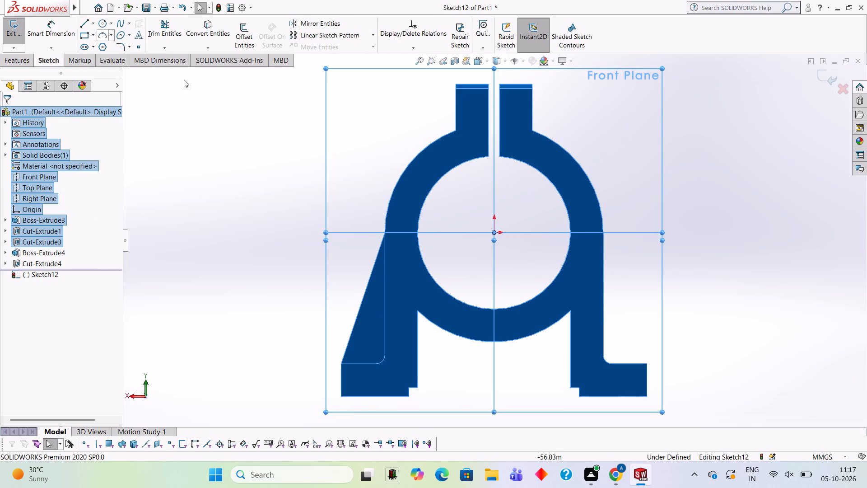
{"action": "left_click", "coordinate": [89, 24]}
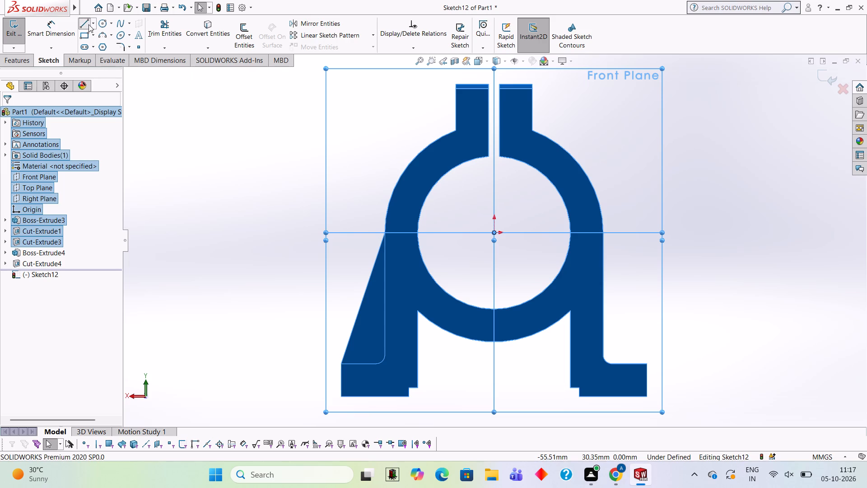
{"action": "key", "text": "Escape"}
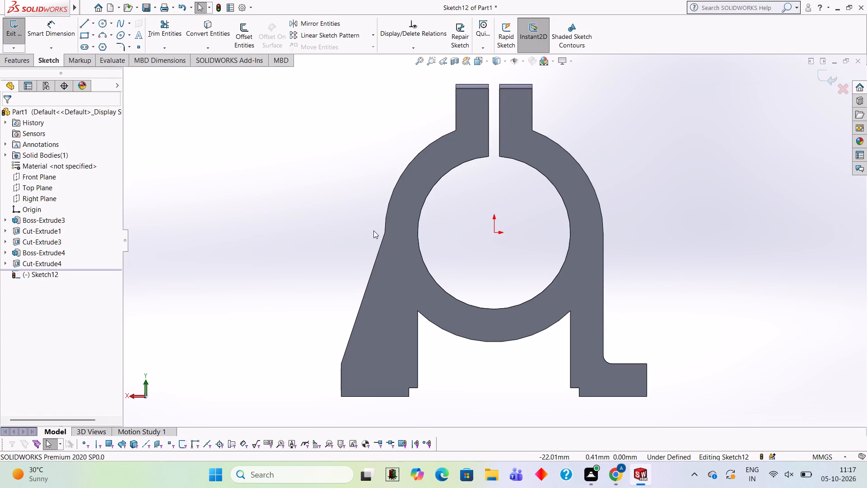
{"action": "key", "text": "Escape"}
Sketch a closed right triangle 24 mm high over the gusset's rear end, from the side wall's top to the foot's outer corner.
{"action": "left_click", "coordinate": [86, 26]}
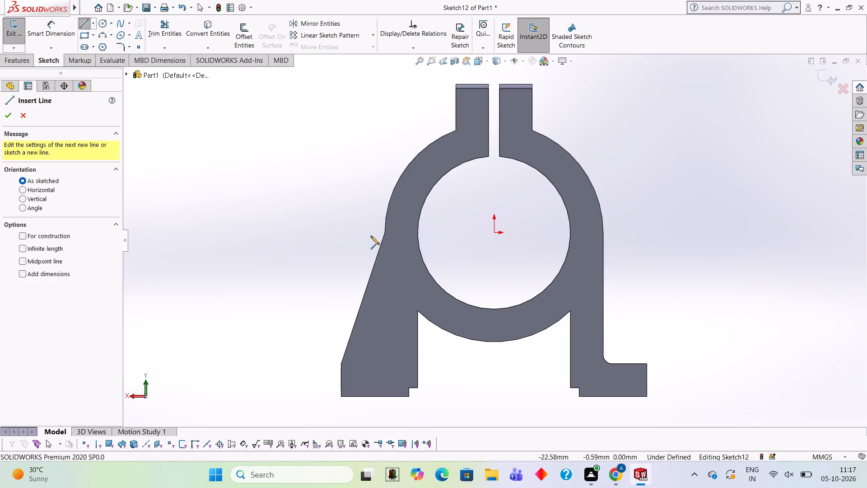
{"action": "left_click", "coordinate": [386, 233]}
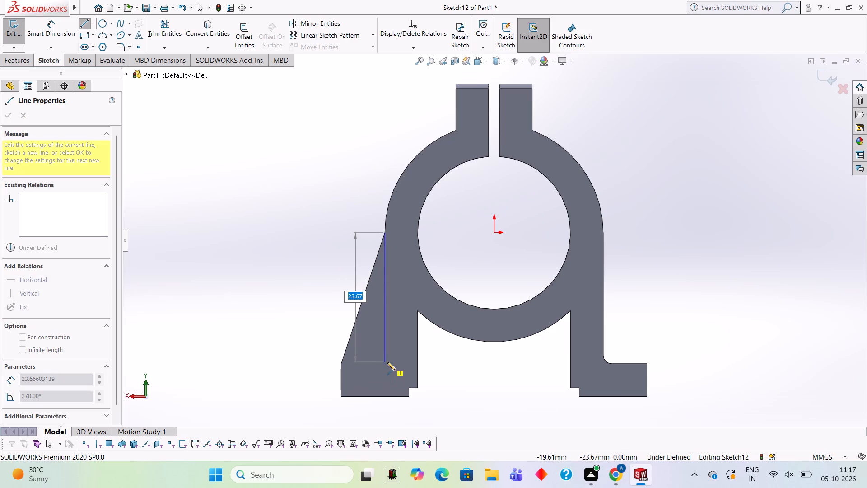
{"action": "type", "text": "24"}
{"action": "key", "text": "Return"}
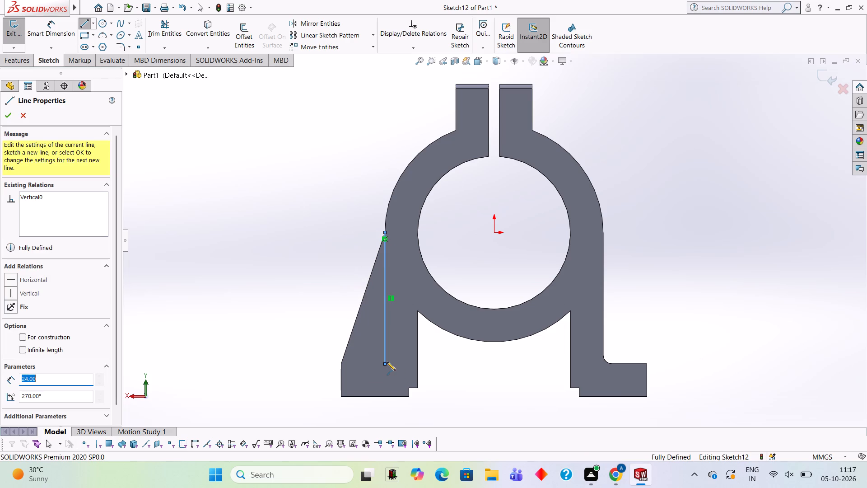
{"action": "left_click", "coordinate": [341, 364]}
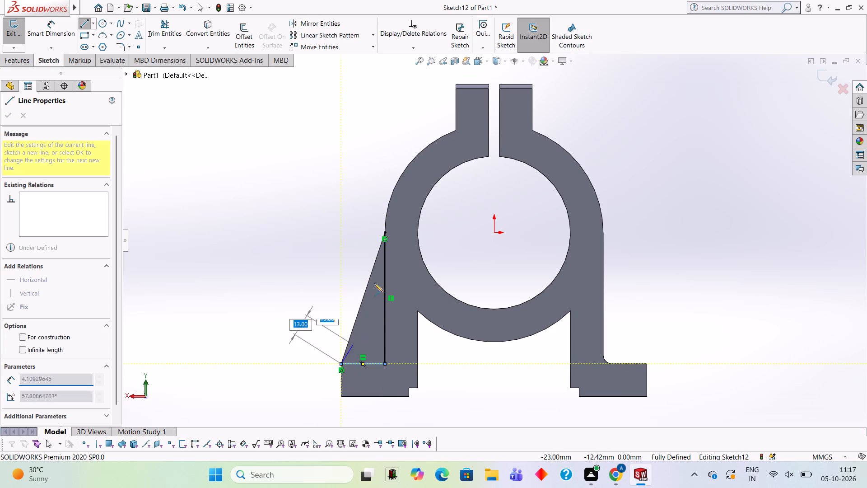
{"action": "left_click", "coordinate": [385, 232]}
{"action": "key", "text": "Escape"}
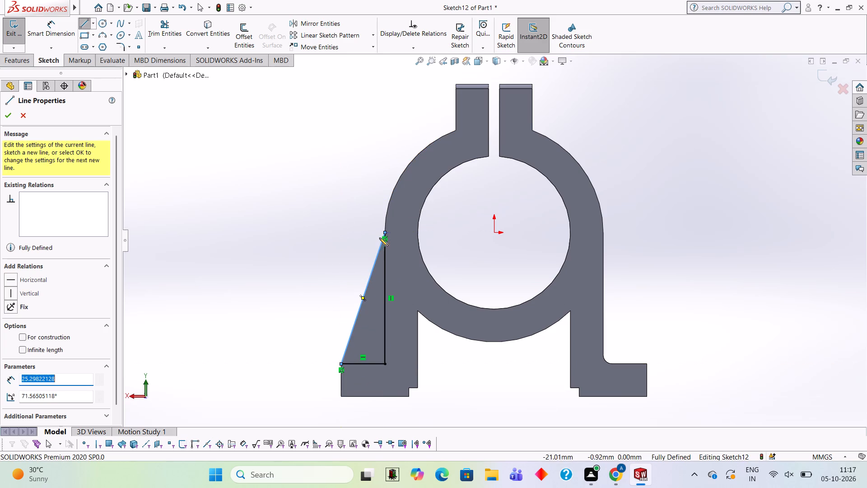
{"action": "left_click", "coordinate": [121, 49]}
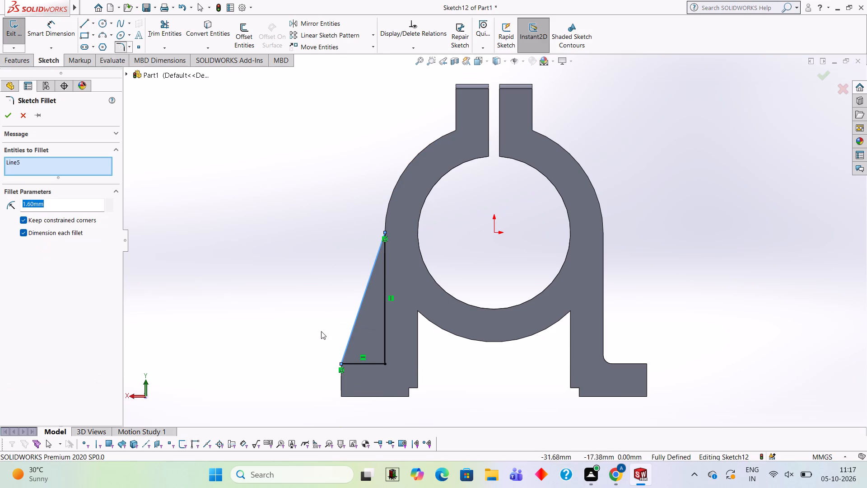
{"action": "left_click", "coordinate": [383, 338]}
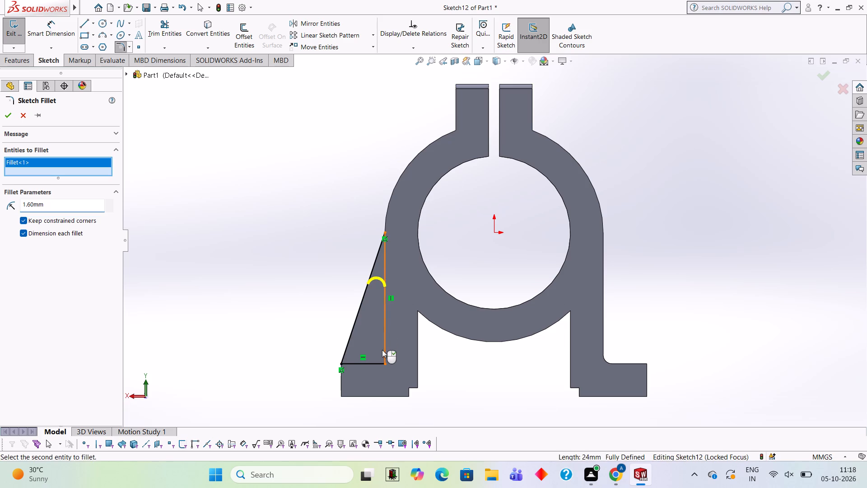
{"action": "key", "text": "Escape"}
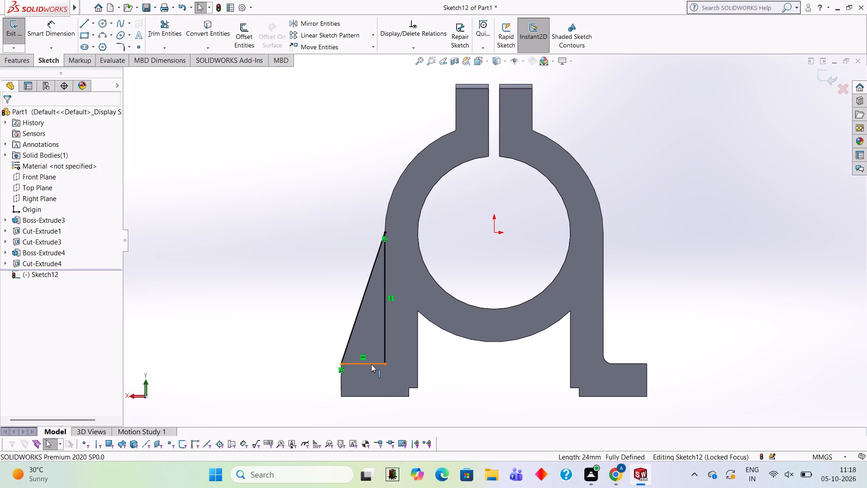
Add a 1.6 mm sketch fillet at the triangle's right-angle corner, where the side wall meets the foot.
{"action": "left_click", "coordinate": [371, 364]}
{"action": "left_click", "coordinate": [383, 349]}
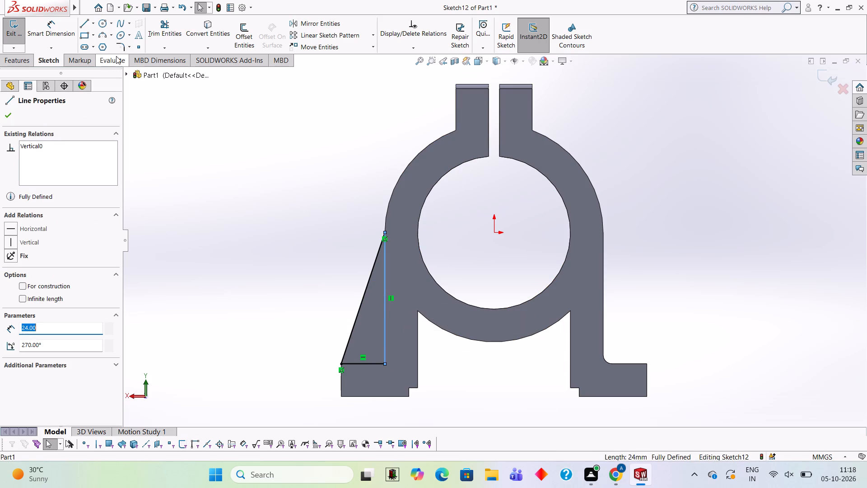
{"action": "left_click", "coordinate": [118, 50]}
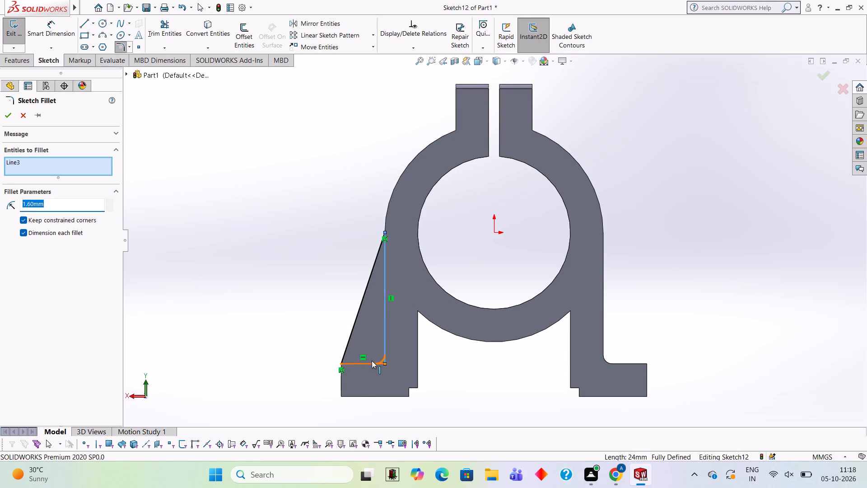
{"action": "left_click", "coordinate": [374, 364]}
{"action": "left_click", "coordinate": [5, 120]}
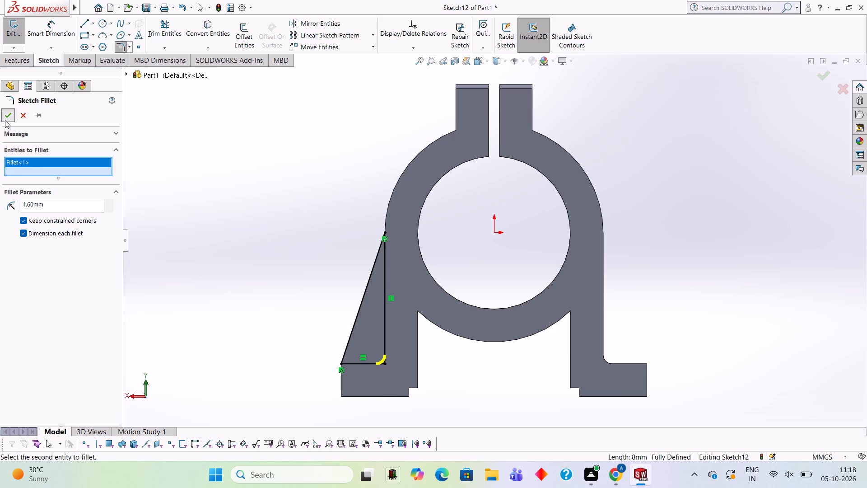
{"action": "key", "text": "Escape"}
Cut-extrude the filleted triangle blind 11 mm deep from the rear face, trimping the gusset's rear end into a central rib.
{"action": "left_click", "coordinate": [26, 56]}
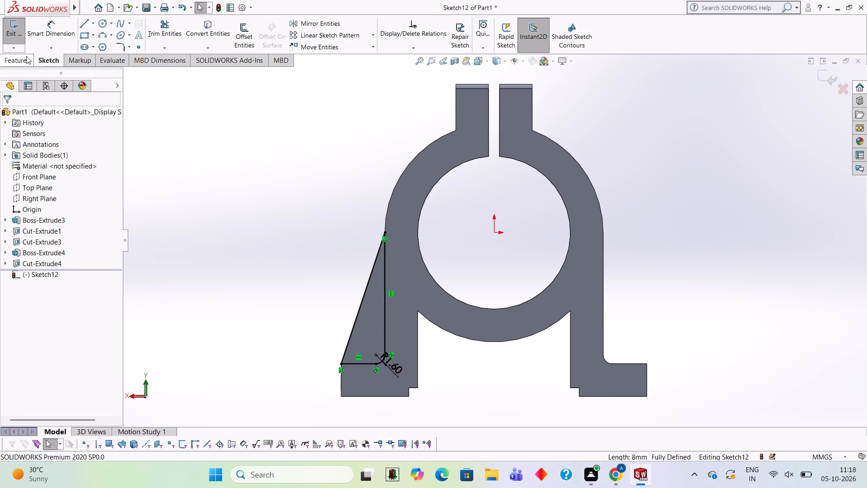
{"action": "left_click", "coordinate": [154, 41]}
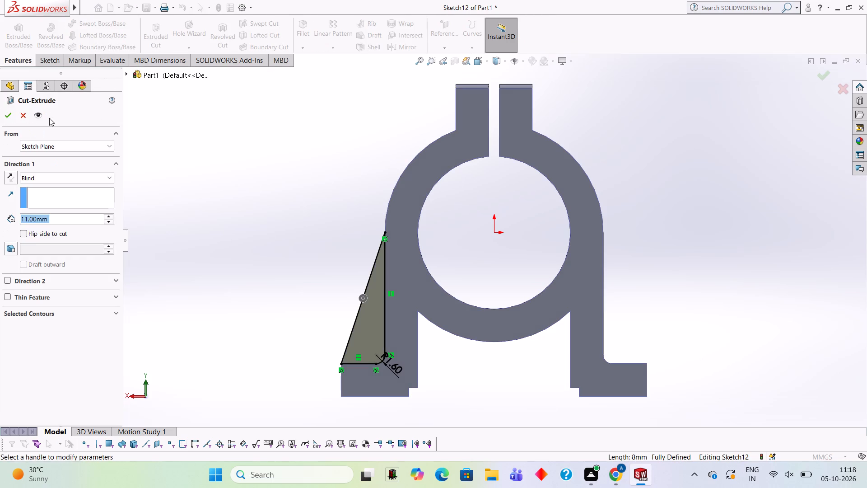
{"action": "left_click", "coordinate": [7, 116]}
{"action": "key", "text": "Escape"}
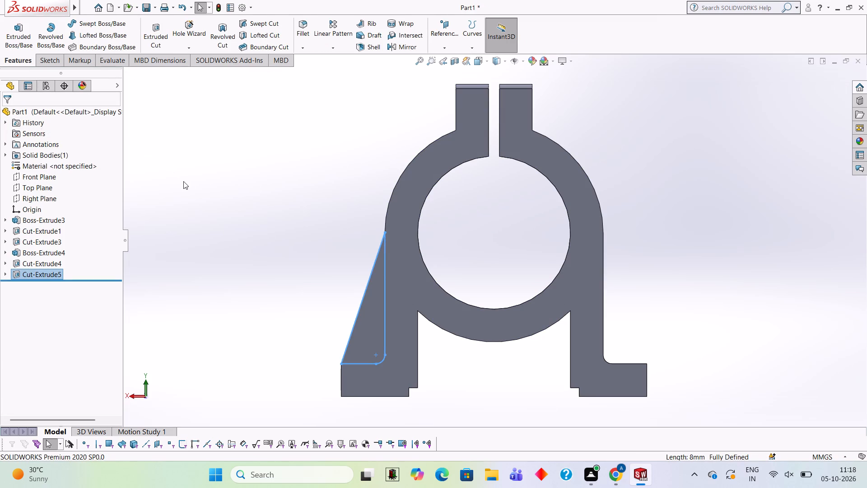
Open a new sketch on the bracket's rear face, viewed straight on.
{"action": "scroll", "coordinate": [185, 185], "scroll_direction": "up", "scroll_amount": 2}
{"action": "middle_click_drag", "start_coordinate": [204, 196], "coordinate": [287, 237]}
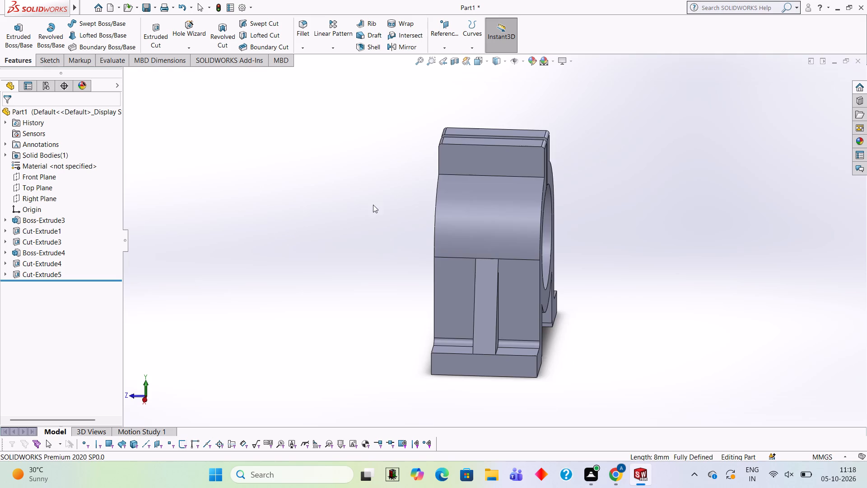
{"action": "middle_click_drag", "start_coordinate": [398, 209], "coordinate": [348, 210]}
{"action": "middle_click_drag", "start_coordinate": [431, 218], "coordinate": [377, 222]}
{"action": "middle_click_drag", "start_coordinate": [407, 220], "coordinate": [362, 227]}
{"action": "middle_click_drag", "start_coordinate": [424, 240], "coordinate": [462, 228]}
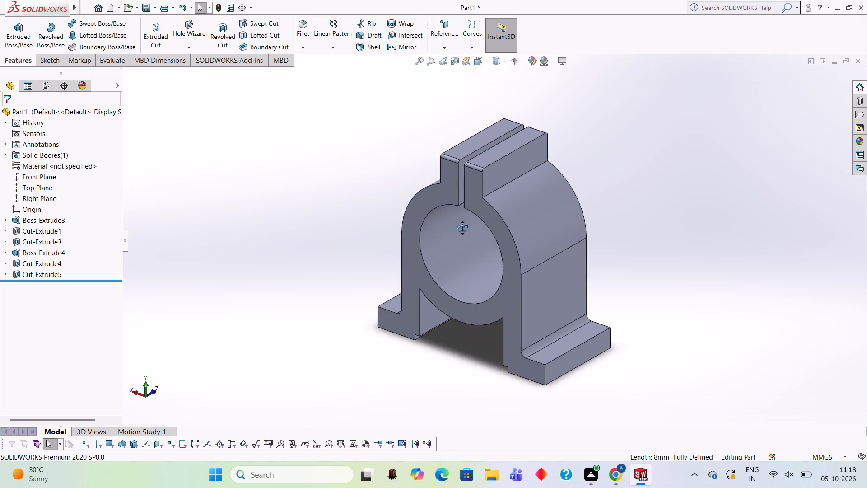
{"action": "middle_click_drag", "start_coordinate": [462, 228], "coordinate": [468, 216]}
{"action": "left_click", "coordinate": [526, 292]}
{"action": "left_click", "coordinate": [562, 266]}
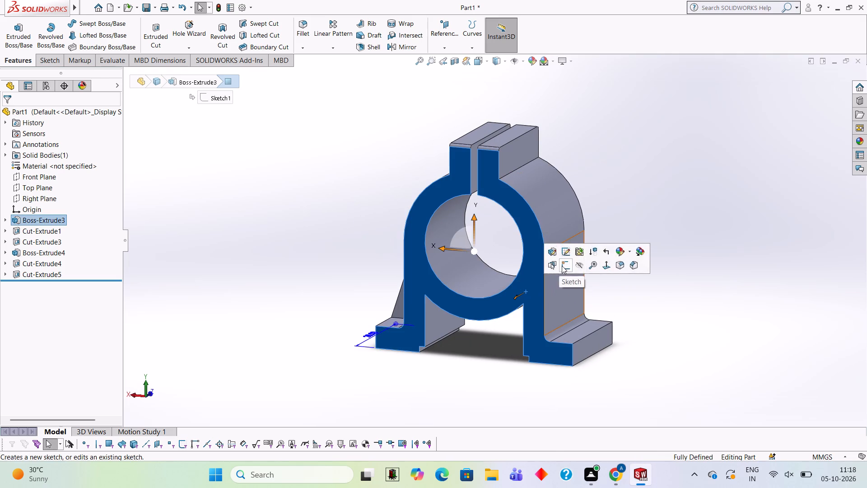
{"action": "key", "text": "ctrl+8"}
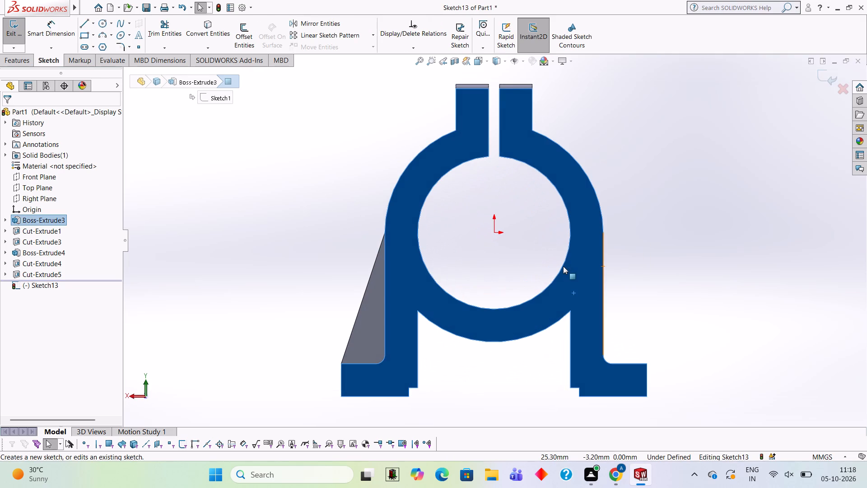
Sketch a closed right triangle 24 mm high and 8 mm wide between the opposite, gusset-free side wall and its foot's outer corner.
{"action": "scroll", "coordinate": [647, 266], "scroll_direction": "up", "scroll_amount": 1}
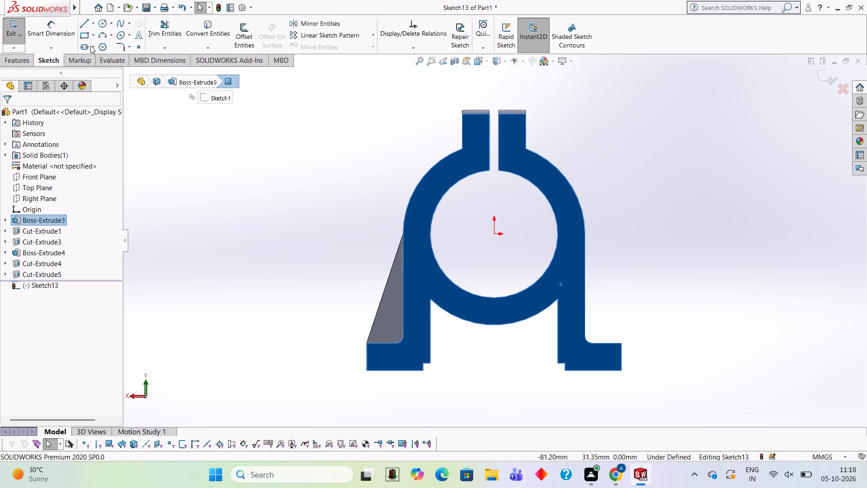
{"action": "left_click", "coordinate": [87, 21]}
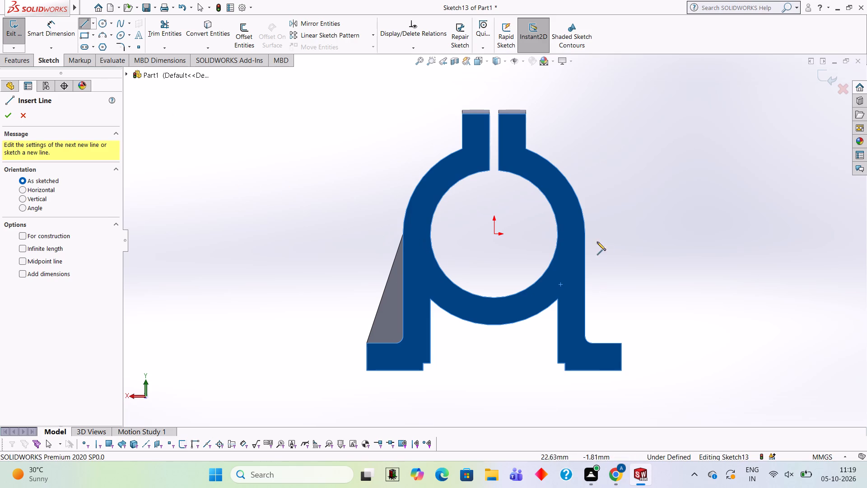
{"action": "left_click", "coordinate": [586, 234]}
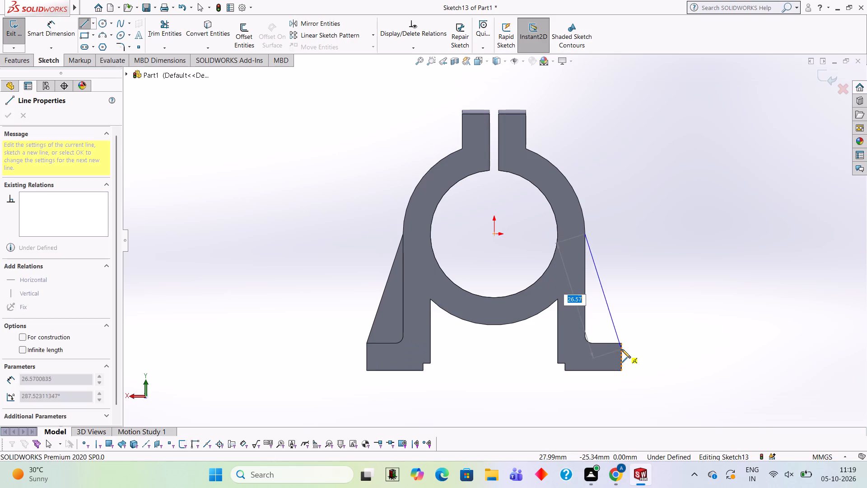
{"action": "left_click", "coordinate": [622, 343]}
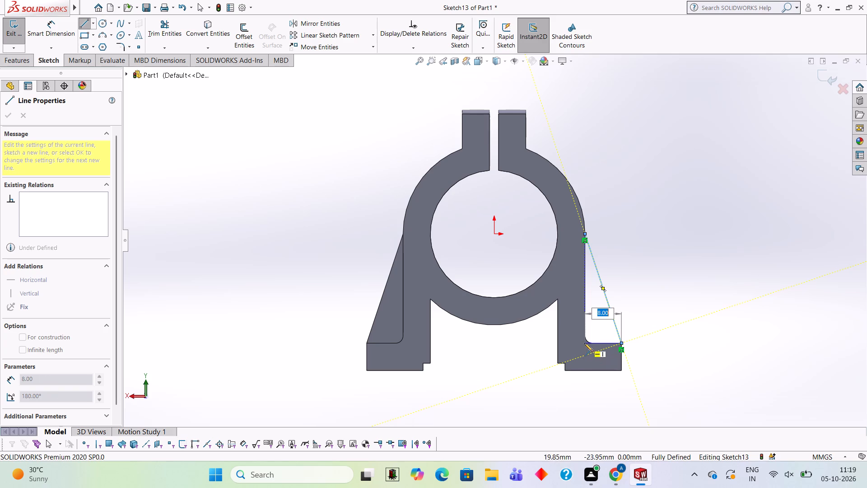
{"action": "left_click", "coordinate": [585, 344]}
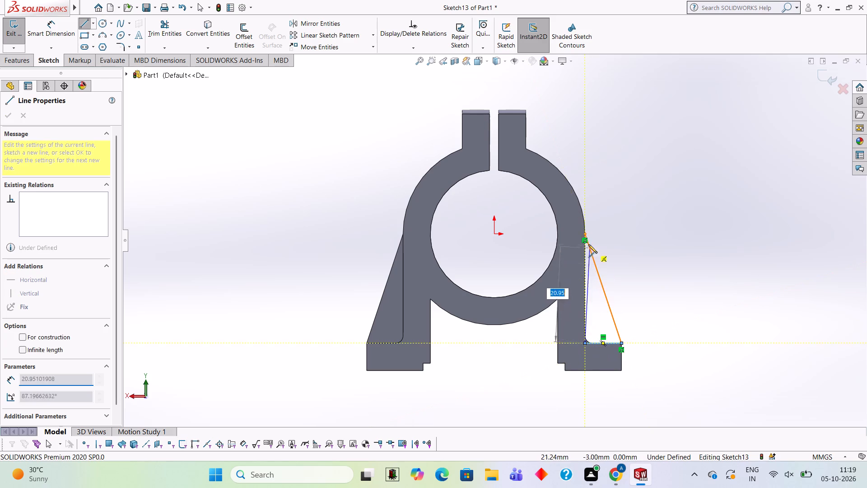
{"action": "left_click", "coordinate": [584, 235]}
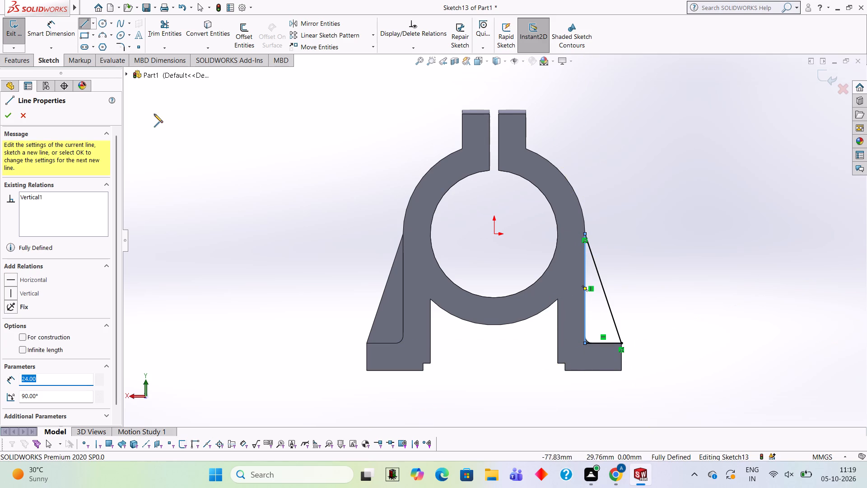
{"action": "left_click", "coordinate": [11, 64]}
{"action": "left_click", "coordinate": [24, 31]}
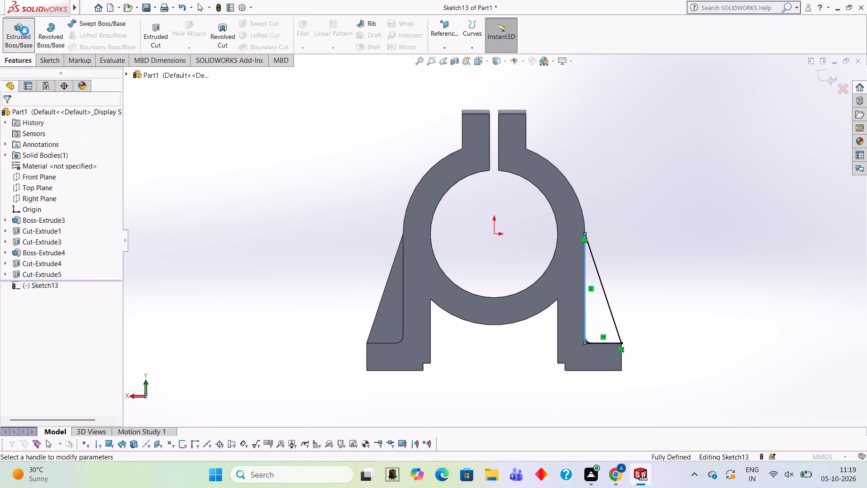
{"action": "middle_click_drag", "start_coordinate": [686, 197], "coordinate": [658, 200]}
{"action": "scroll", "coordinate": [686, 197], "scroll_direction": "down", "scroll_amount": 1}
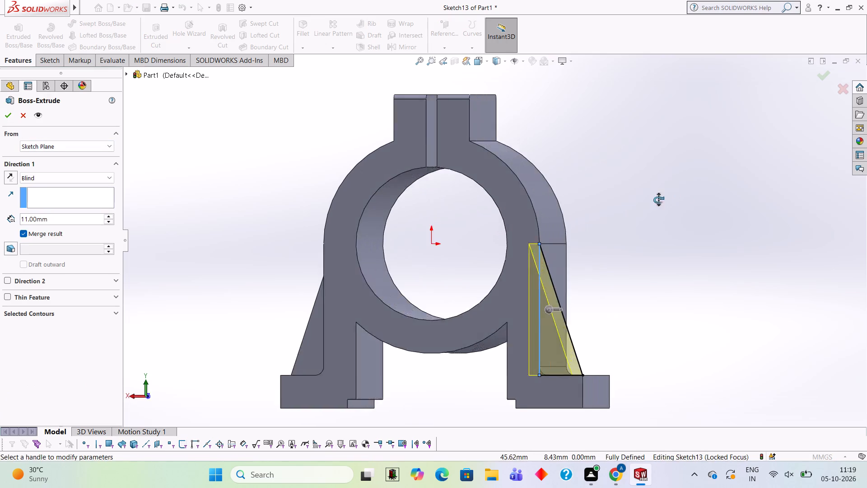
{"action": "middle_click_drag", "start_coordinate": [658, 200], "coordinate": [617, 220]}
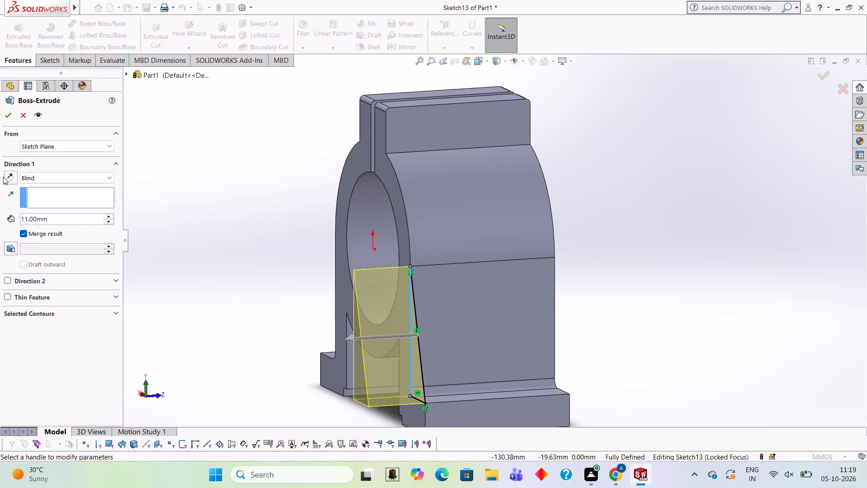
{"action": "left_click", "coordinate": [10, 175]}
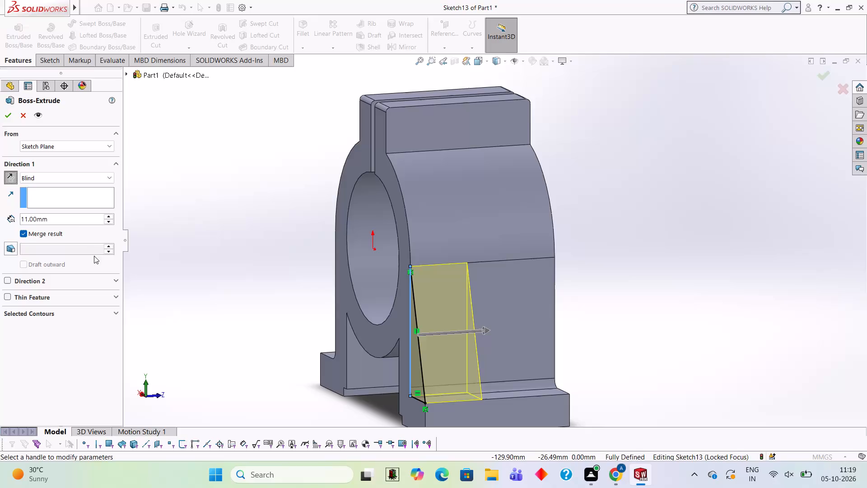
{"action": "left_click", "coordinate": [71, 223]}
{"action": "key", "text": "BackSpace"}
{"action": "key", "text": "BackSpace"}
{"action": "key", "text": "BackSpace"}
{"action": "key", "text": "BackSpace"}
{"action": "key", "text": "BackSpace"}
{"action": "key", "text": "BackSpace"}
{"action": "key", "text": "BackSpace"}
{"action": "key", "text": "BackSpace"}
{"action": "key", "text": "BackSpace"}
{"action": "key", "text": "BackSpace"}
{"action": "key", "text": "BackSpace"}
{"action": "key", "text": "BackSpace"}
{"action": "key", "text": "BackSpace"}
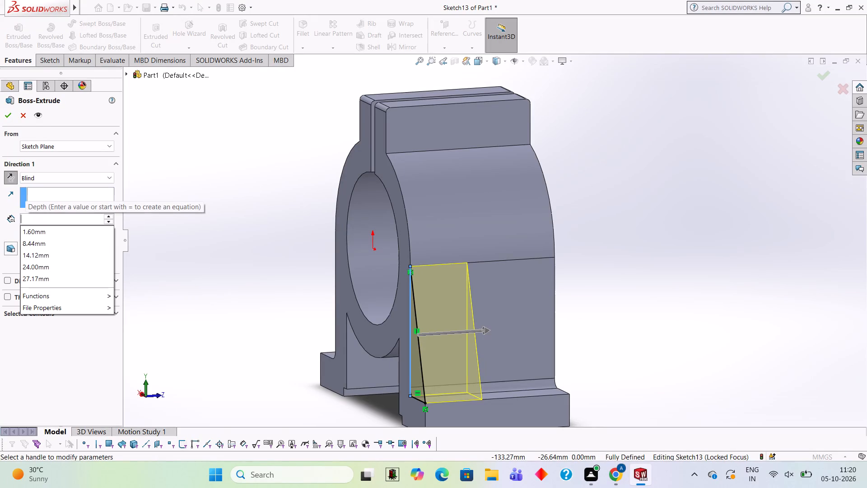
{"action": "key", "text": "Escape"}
Add a 1.6 mm sketch fillet at the new triangle's right-angle corner, where the wall meets the foot.
{"action": "scroll", "coordinate": [347, 373], "scroll_direction": "up", "scroll_amount": 1}
{"action": "middle_click_drag", "start_coordinate": [364, 373], "coordinate": [436, 362]}
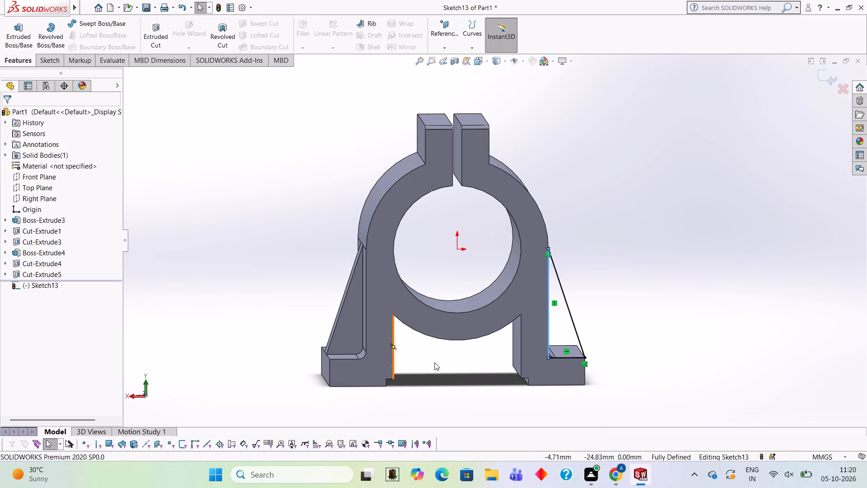
{"action": "left_click", "coordinate": [26, 62]}
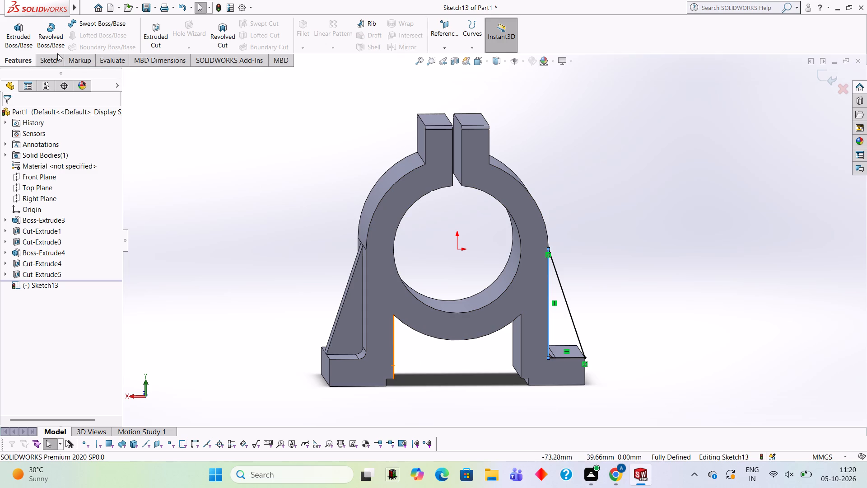
{"action": "left_click", "coordinate": [58, 57]}
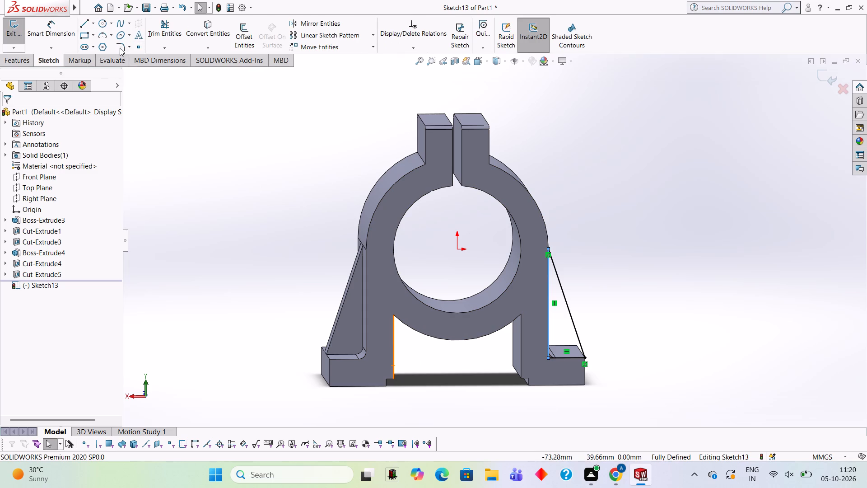
{"action": "left_click", "coordinate": [120, 48]}
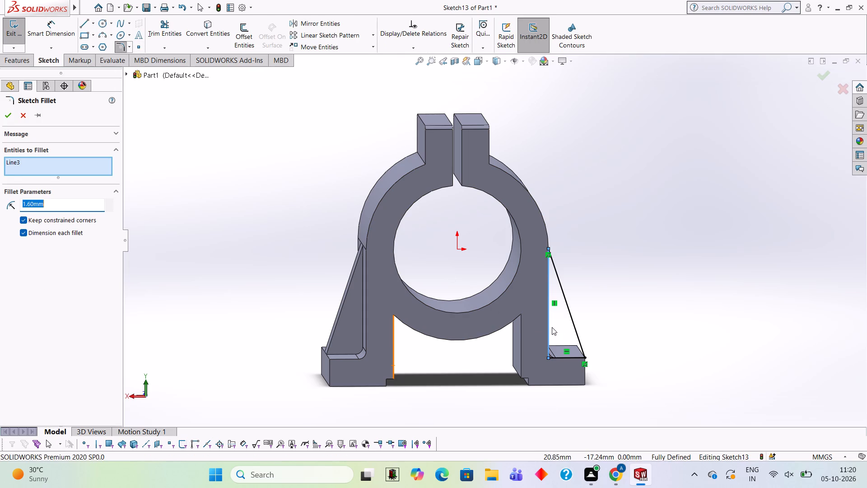
{"action": "left_click", "coordinate": [550, 327]}
{"action": "left_click", "coordinate": [546, 327]}
{"action": "left_click", "coordinate": [559, 357]}
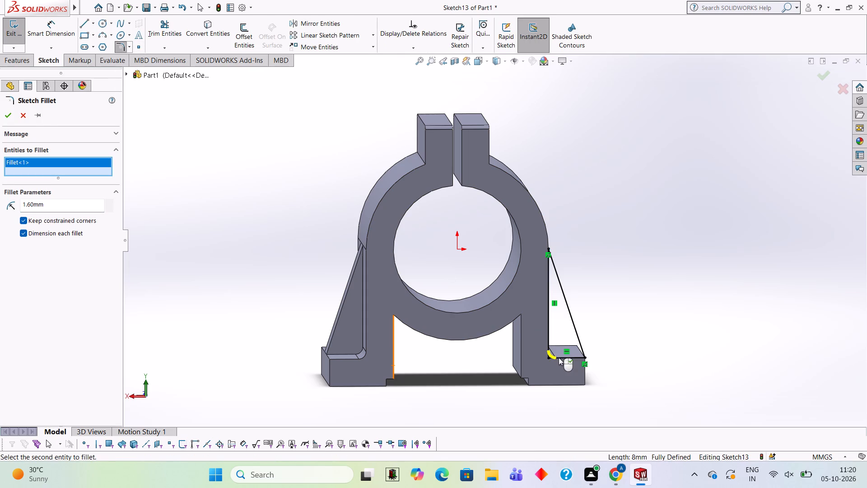
{"action": "left_click", "coordinate": [9, 113]}
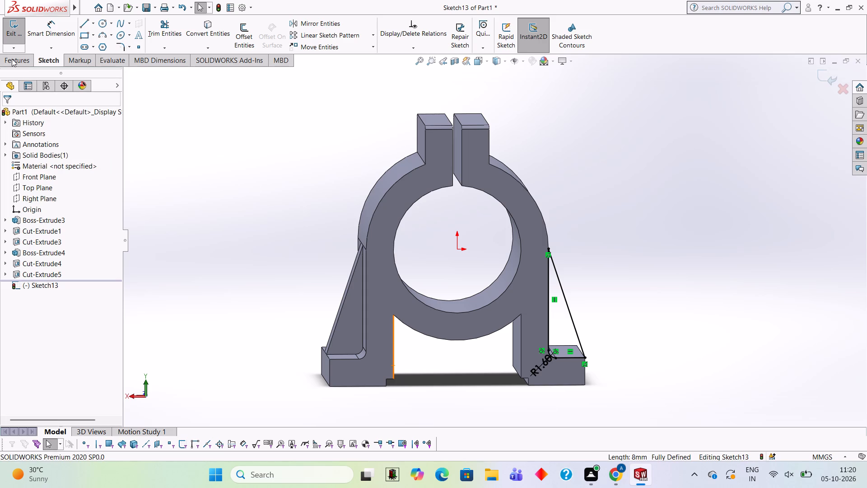
Boss-extrude the filleted triangle blind 28 mm in the reversed direction, along the bracket's side, merging it with the body.
{"action": "left_click", "coordinate": [9, 61]}
{"action": "left_click", "coordinate": [19, 33]}
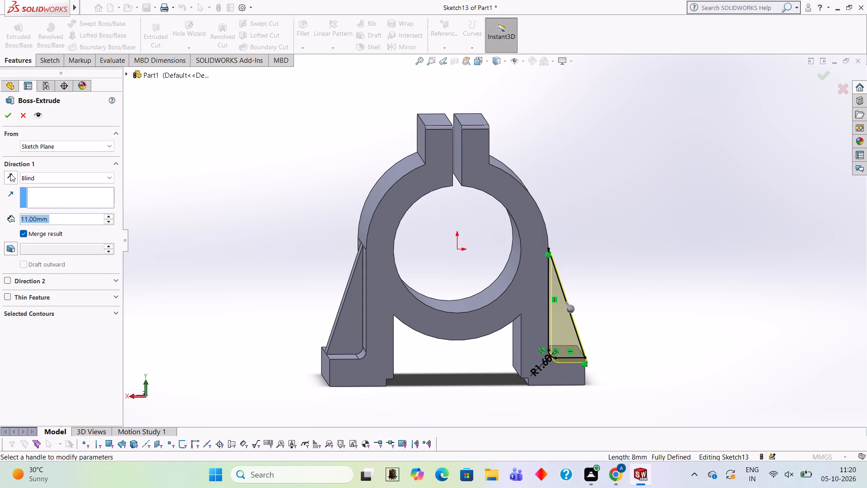
{"action": "left_click", "coordinate": [11, 174]}
{"action": "left_click", "coordinate": [96, 222]}
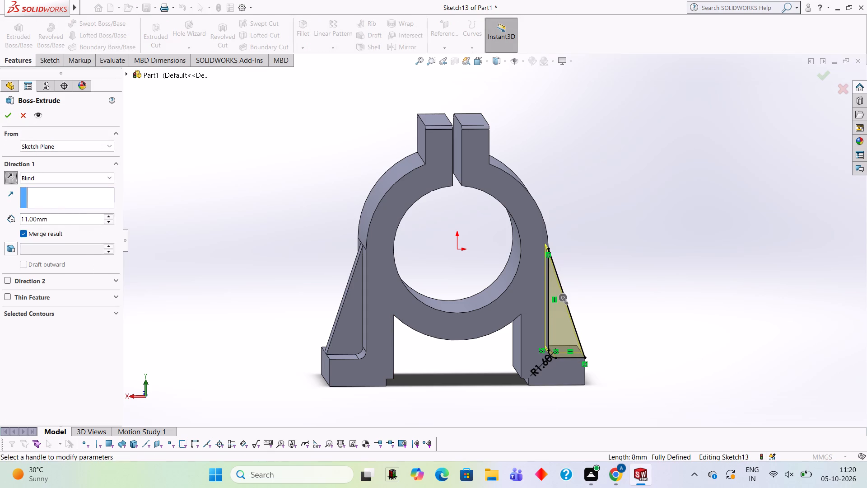
{"action": "key", "text": "BackSpace"}
{"action": "key", "text": "BackSpace"}
{"action": "key", "text": "BackSpace"}
{"action": "key", "text": "BackSpace"}
{"action": "key", "text": "BackSpace"}
{"action": "key", "text": "BackSpace"}
{"action": "key", "text": "BackSpace"}
{"action": "key", "text": "BackSpace"}
{"action": "key", "text": "BackSpace"}
{"action": "key", "text": "BackSpace"}
{"action": "key", "text": "BackSpace"}
{"action": "key", "text": "BackSpace"}
{"action": "key", "text": "BackSpace"}
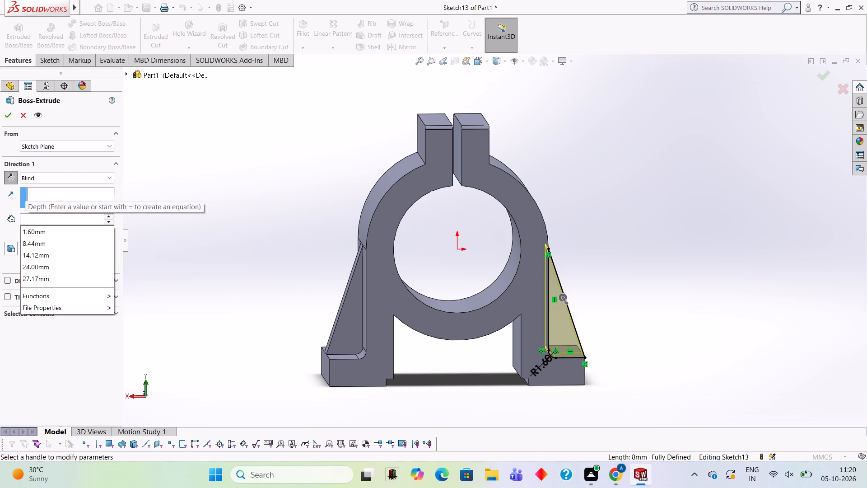
{"action": "type", "text": "28"}
{"action": "key", "text": "Return"}
{"action": "middle_click_drag", "start_coordinate": [507, 238], "coordinate": [420, 249]}
{"action": "left_click", "coordinate": [3, 106]}
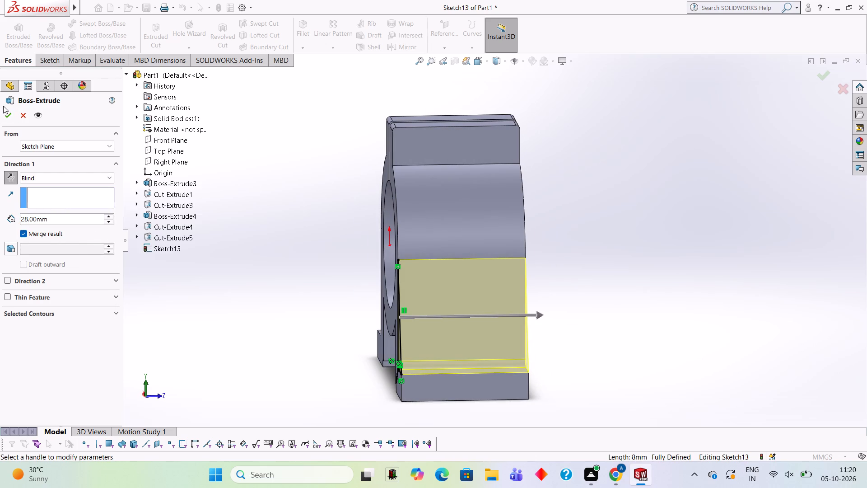
{"action": "left_click", "coordinate": [6, 111]}
{"action": "left_click", "coordinate": [276, 320]}
Open a new sketch on the bracket's rear face.
{"action": "middle_click_drag", "start_coordinate": [353, 328], "coordinate": [396, 306]}
{"action": "left_click", "coordinate": [464, 299]}
{"action": "left_click", "coordinate": [504, 276]}
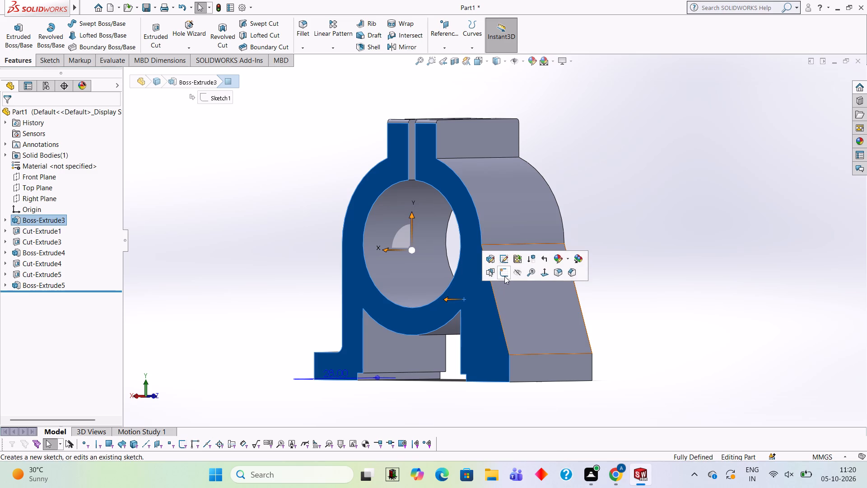
Sketch a closed right triangle 24 mm high and 8 mm wide over the newer gusset's profile on the rear face.
{"action": "key", "text": "ctrl+8"}
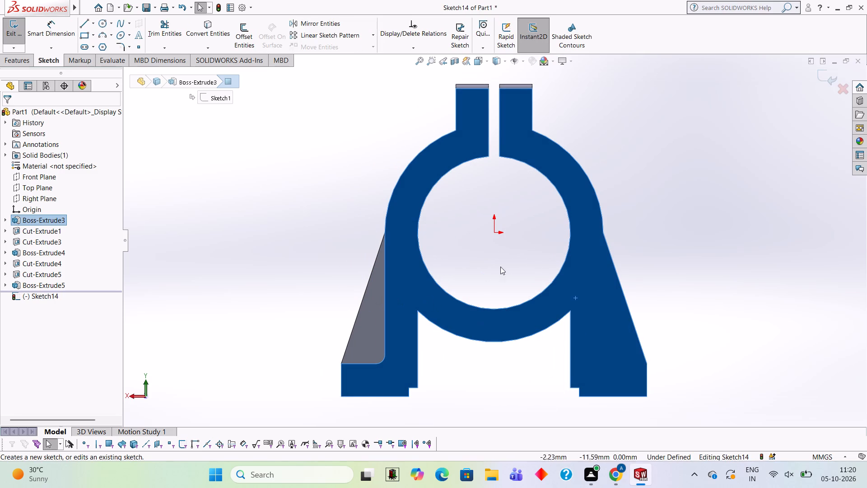
{"action": "left_click", "coordinate": [89, 27]}
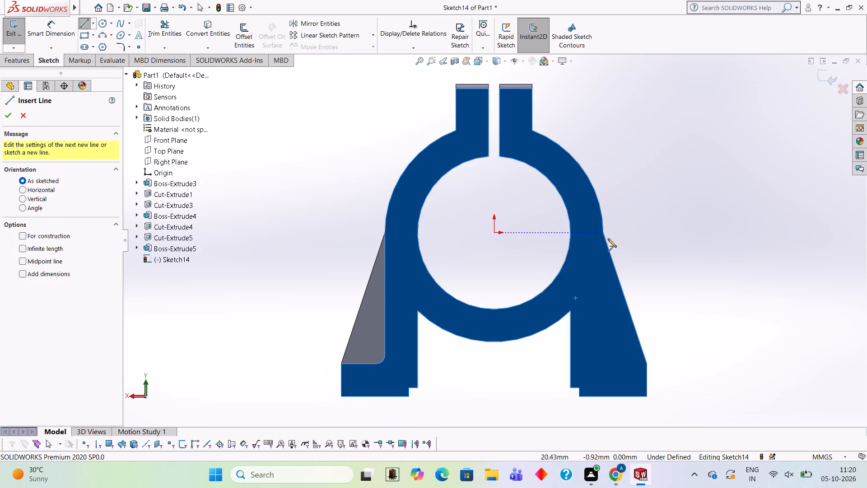
{"action": "left_click", "coordinate": [601, 233]}
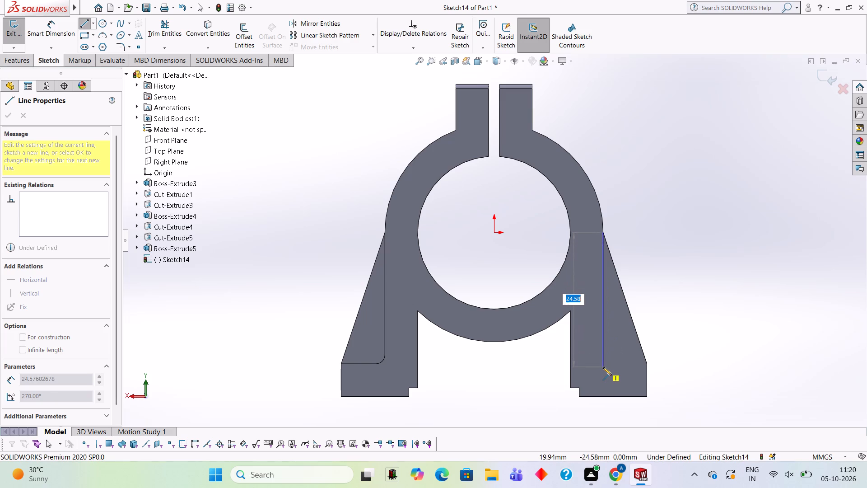
{"action": "type", "text": "24"}
{"action": "key", "text": "Return"}
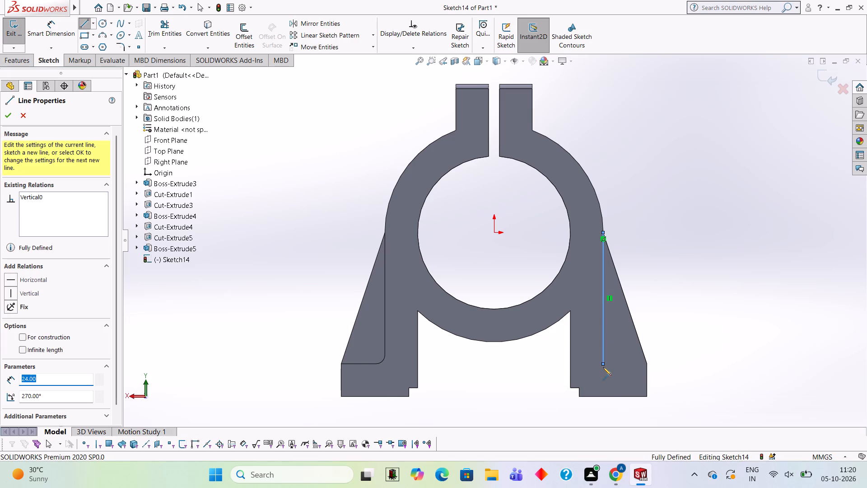
{"action": "left_click", "coordinate": [648, 365]}
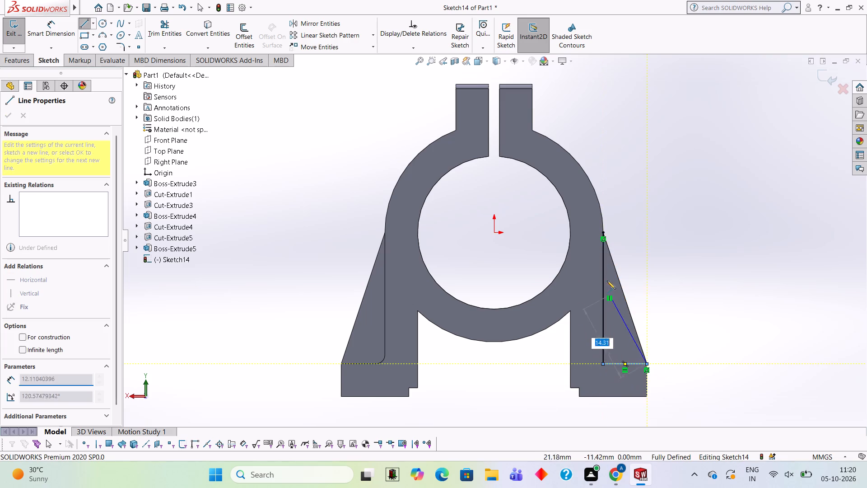
{"action": "left_click", "coordinate": [604, 232]}
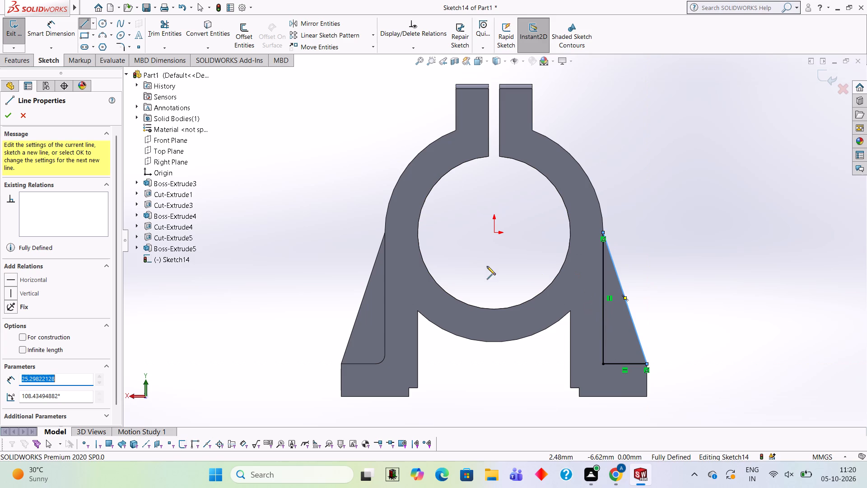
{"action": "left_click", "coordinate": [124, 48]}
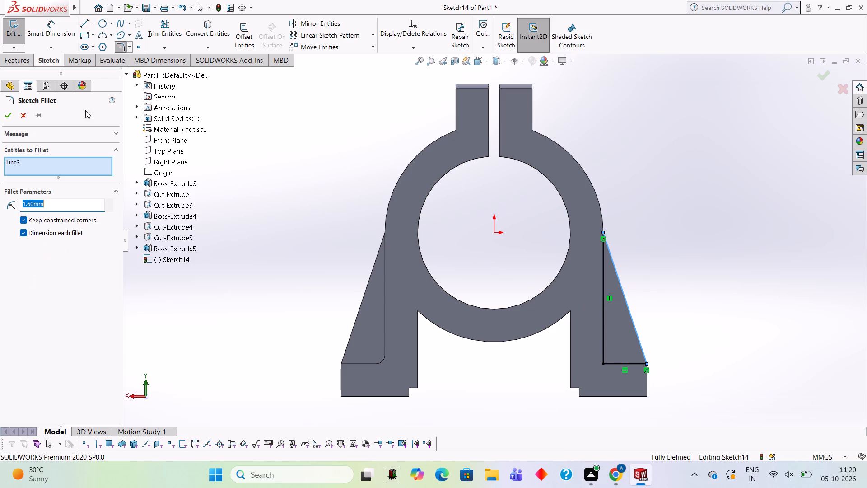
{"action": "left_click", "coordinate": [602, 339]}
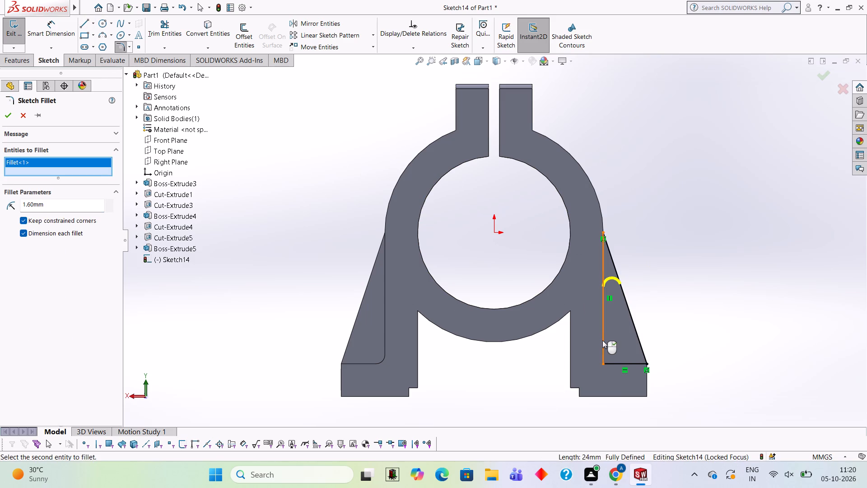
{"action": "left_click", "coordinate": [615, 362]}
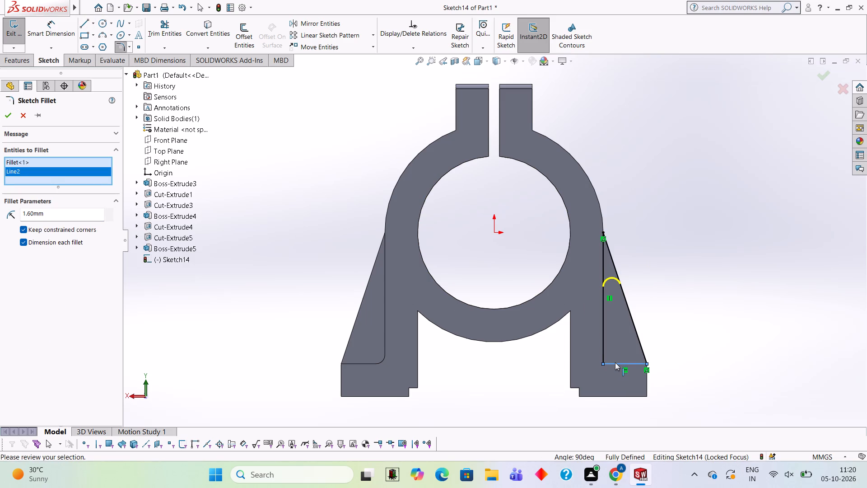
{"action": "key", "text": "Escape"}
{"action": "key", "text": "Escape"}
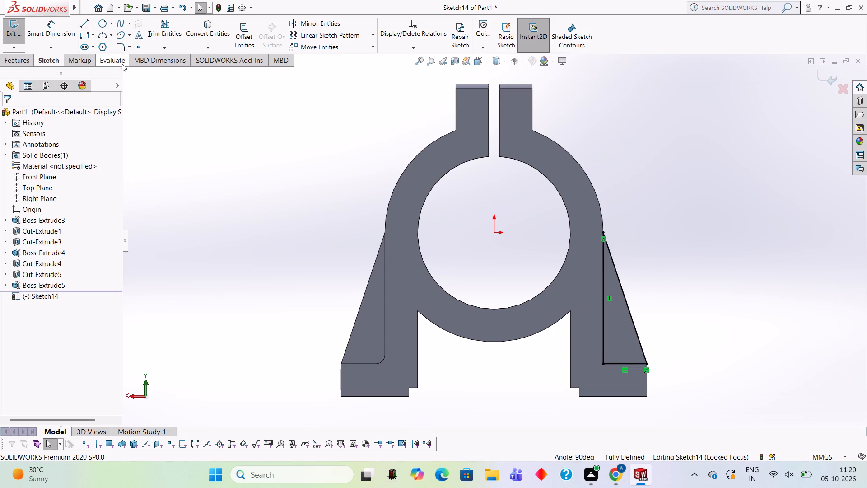
Add a 1.6 mm sketch fillet at the triangle's right-angle corner, where the wall meets the foot.
{"action": "left_click", "coordinate": [121, 48]}
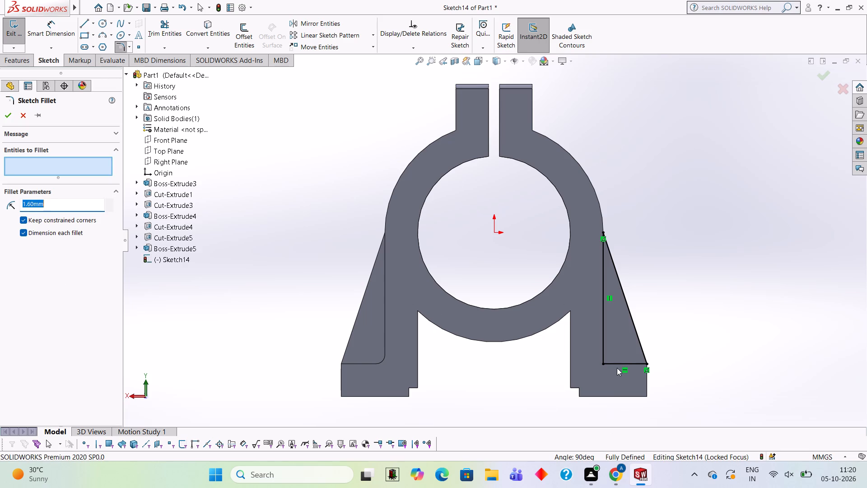
{"action": "left_click", "coordinate": [615, 363]}
{"action": "left_click", "coordinate": [603, 354]}
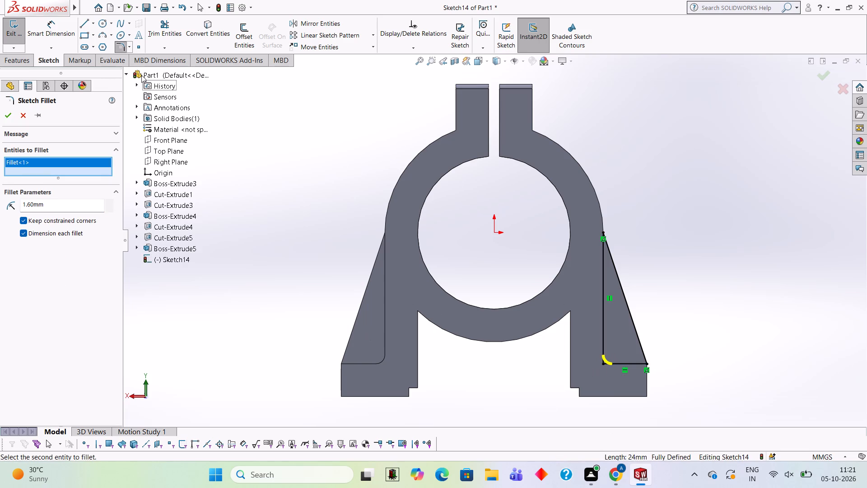
{"action": "left_click", "coordinate": [14, 120]}
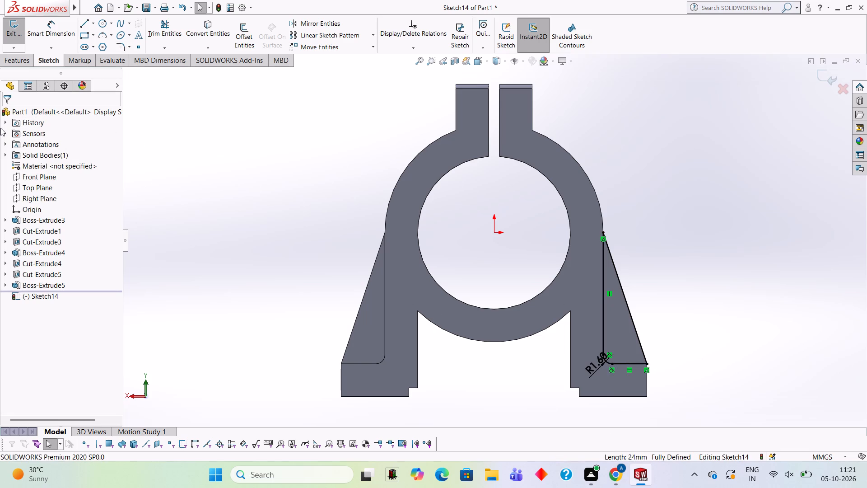
Cut-extrude the filleted triangle blind 11 mm from the rear face to trim the newer gusset.
{"action": "left_click", "coordinate": [12, 60]}
{"action": "left_click", "coordinate": [161, 33]}
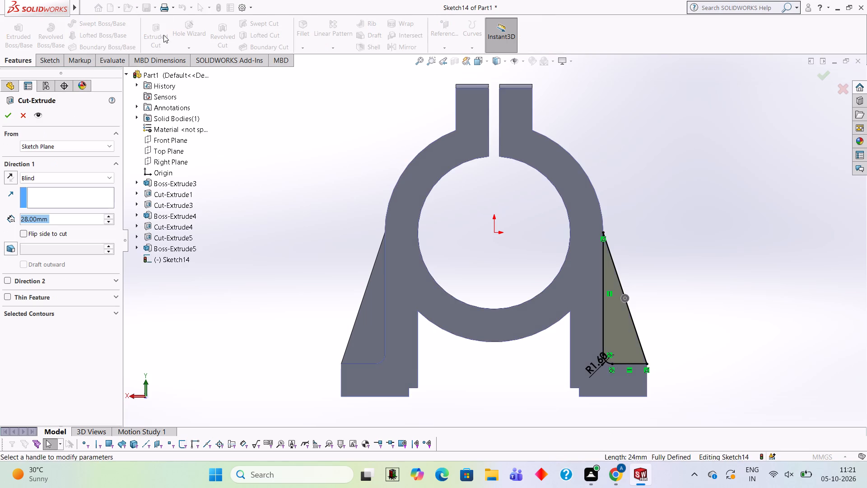
{"action": "type", "text": "11"}
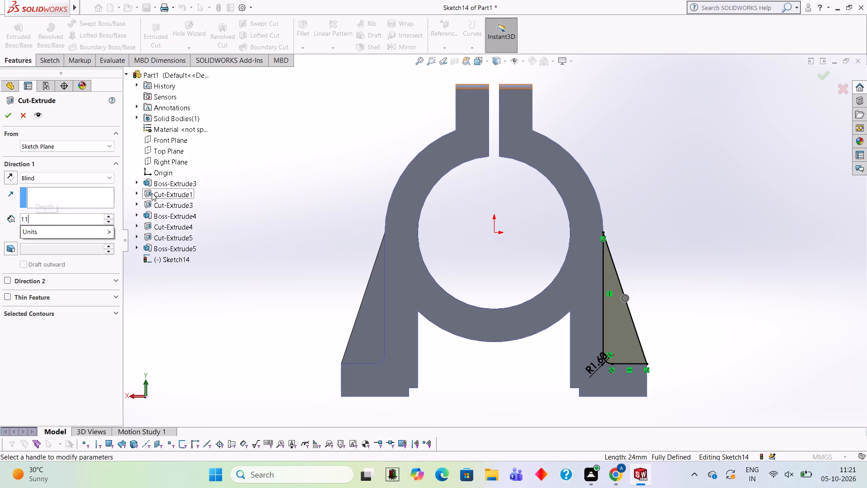
{"action": "key", "text": "Return"}
{"action": "middle_click_drag", "start_coordinate": [607, 174], "coordinate": [566, 178]}
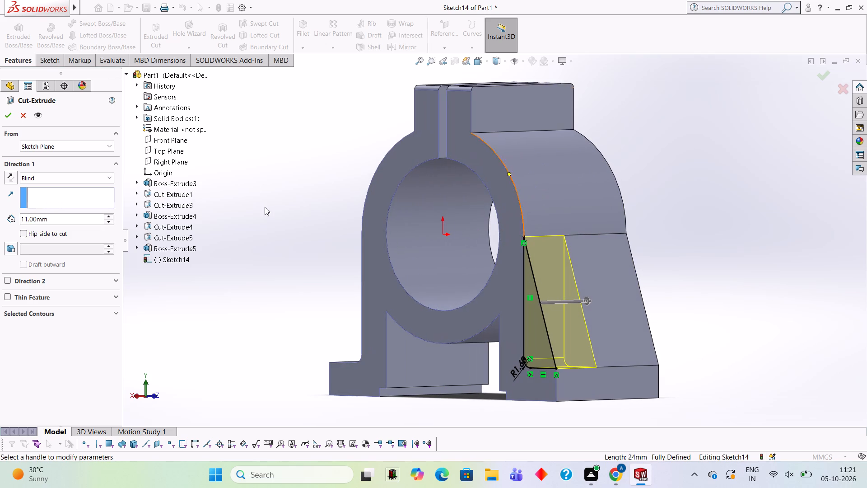
{"action": "left_click", "coordinate": [9, 112]}
{"action": "left_click", "coordinate": [340, 192]}
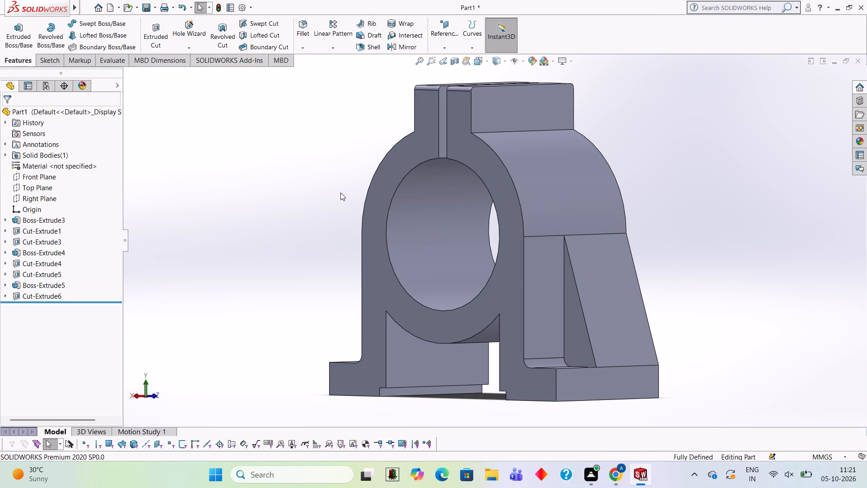
On the bracket's front face, sketch a closed right triangle 24 mm high and 8 mm wide over the newer gusset's profile.
{"action": "middle_click_drag", "start_coordinate": [624, 232], "coordinate": [491, 243]}
{"action": "left_click", "coordinate": [404, 290]}
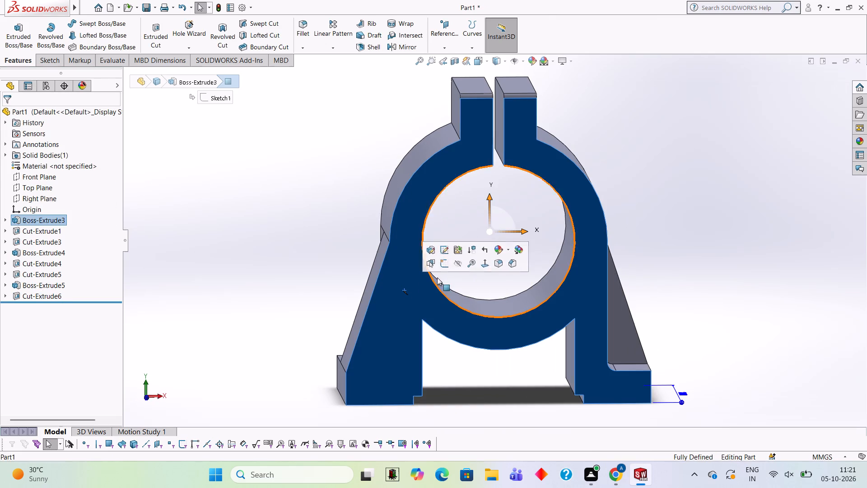
{"action": "left_click", "coordinate": [449, 266]}
{"action": "key", "text": "ctrl+8"}
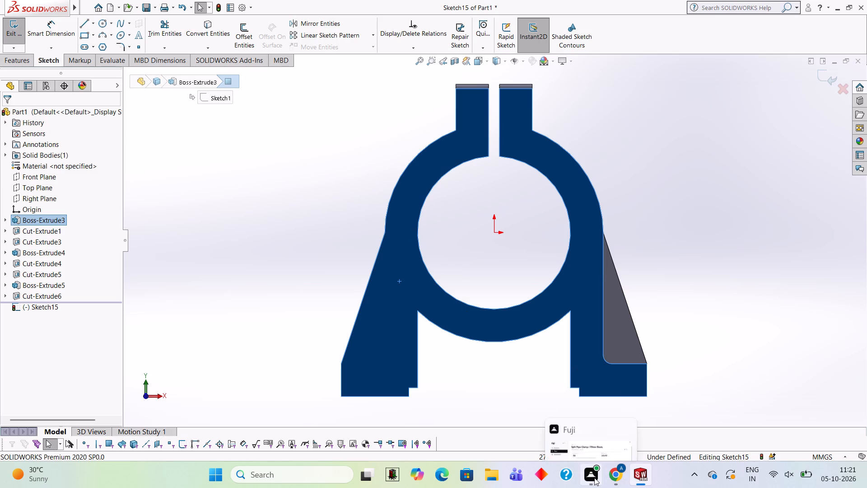
{"action": "left_click", "coordinate": [85, 20]}
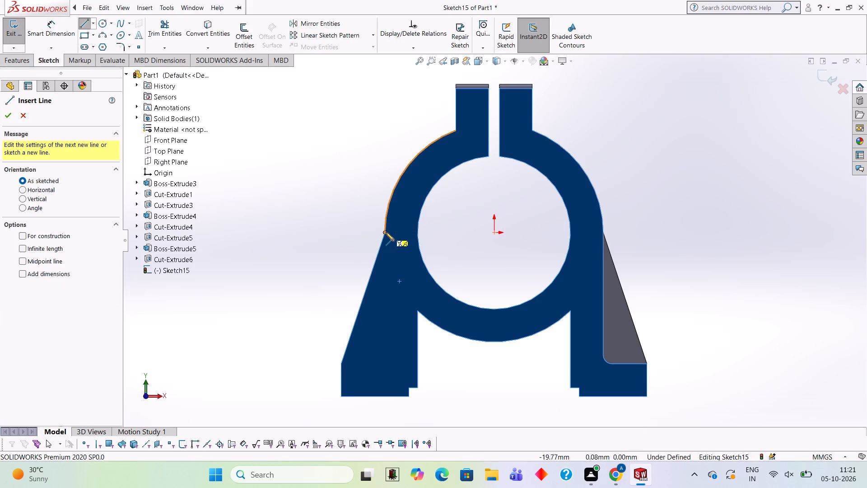
{"action": "left_click", "coordinate": [386, 232]}
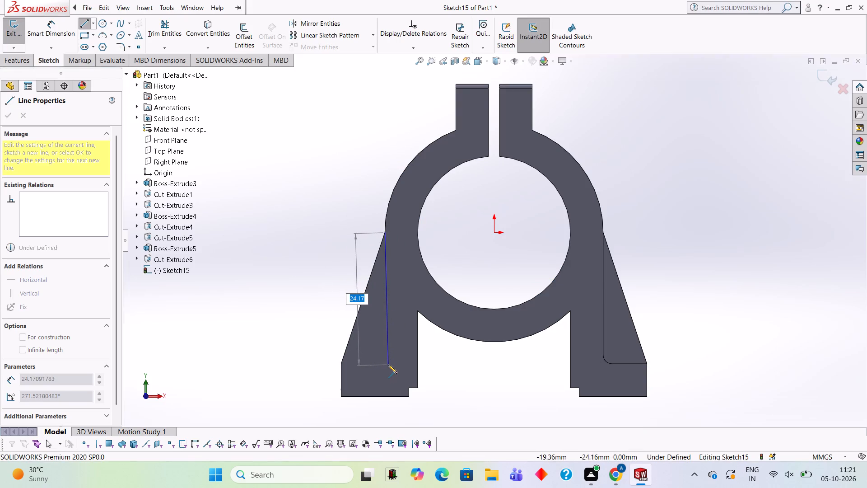
{"action": "type", "text": "24"}
{"action": "key", "text": "Return"}
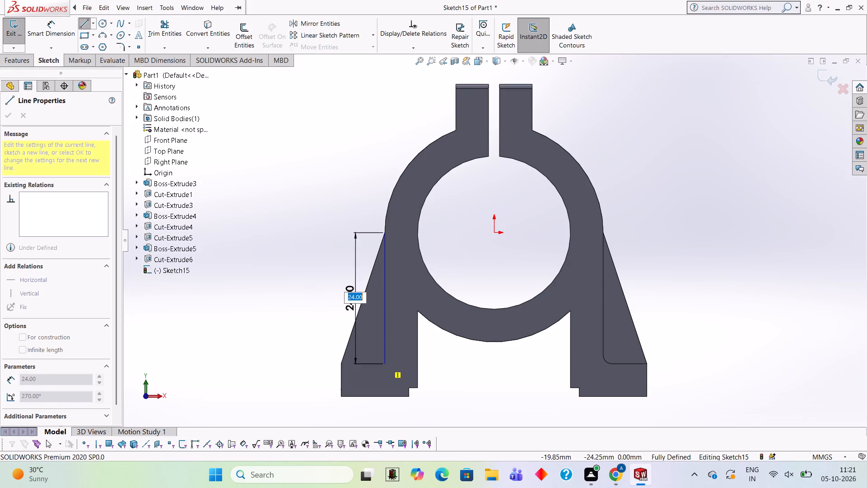
{"action": "left_click", "coordinate": [342, 364]}
{"action": "left_click", "coordinate": [383, 232]}
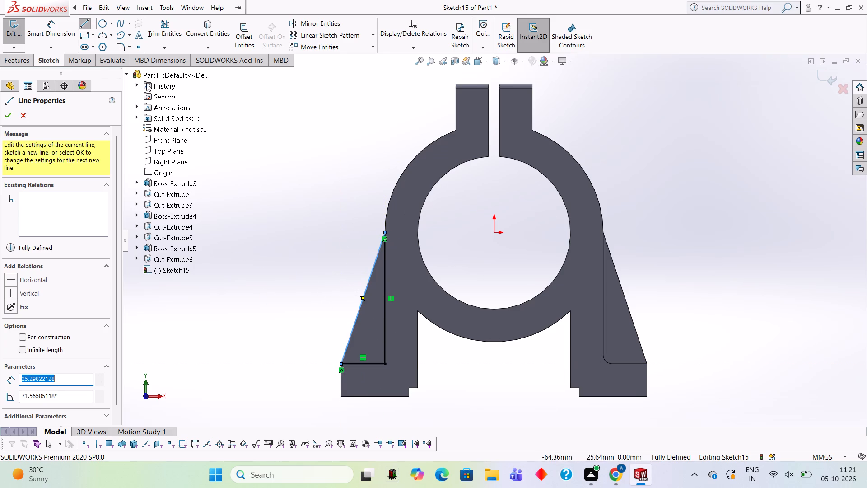
Add a 1.6 mm sketch fillet at the front triangle's right-angle corner between the wall and foot lines.
{"action": "left_click", "coordinate": [123, 46]}
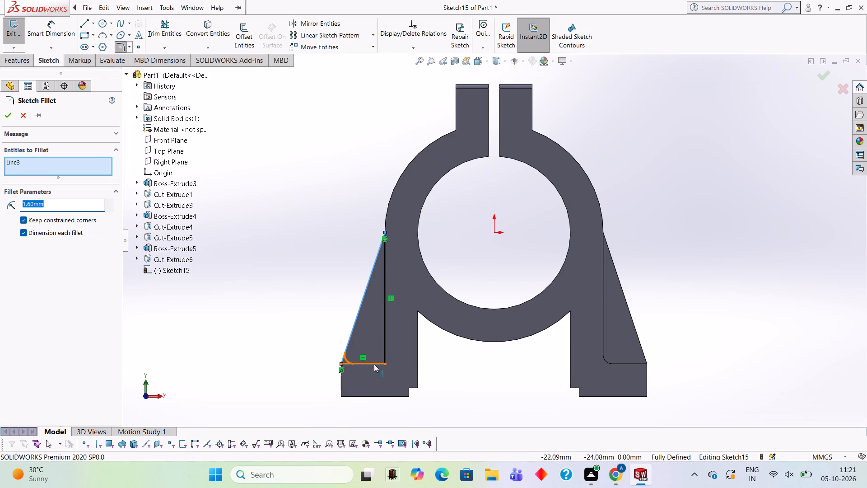
{"action": "key", "text": "Escape"}
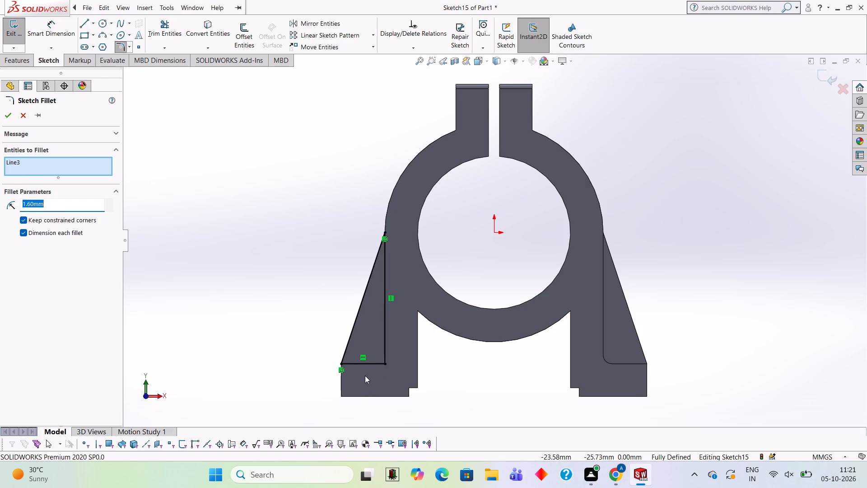
{"action": "left_click", "coordinate": [121, 46]}
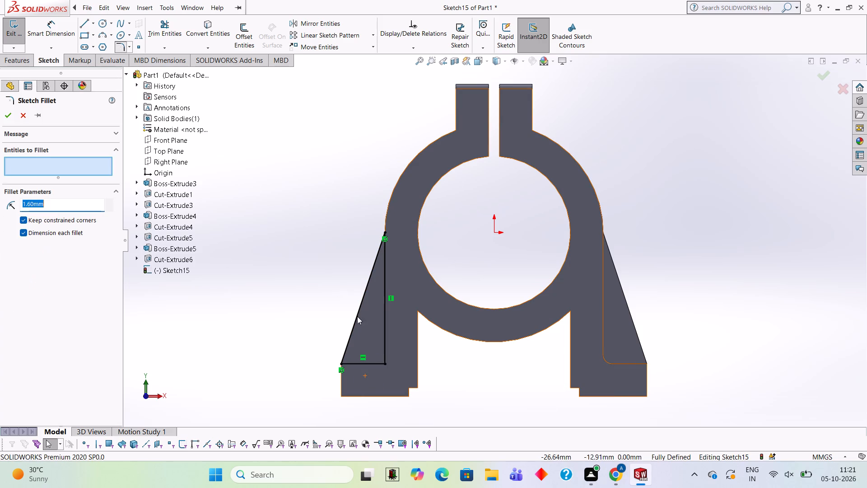
{"action": "left_click", "coordinate": [378, 365]}
{"action": "left_click", "coordinate": [385, 355]}
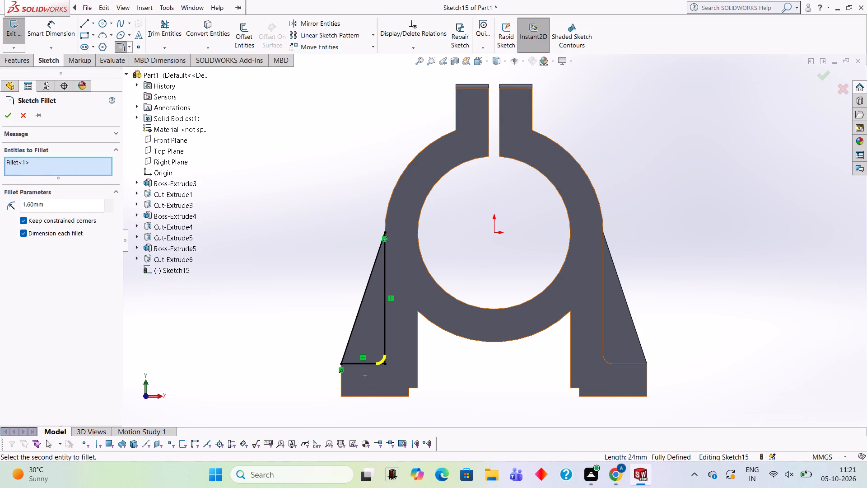
{"action": "left_click", "coordinate": [10, 117]}
Cut-extrude the filleted triangle blind 11 mm from the front face, leaving a narrow central rib.
{"action": "left_click", "coordinate": [28, 54]}
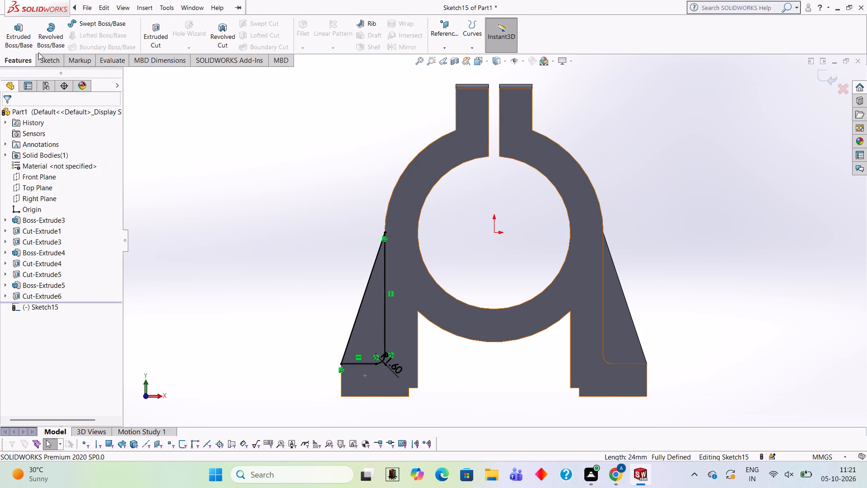
{"action": "left_click", "coordinate": [152, 36]}
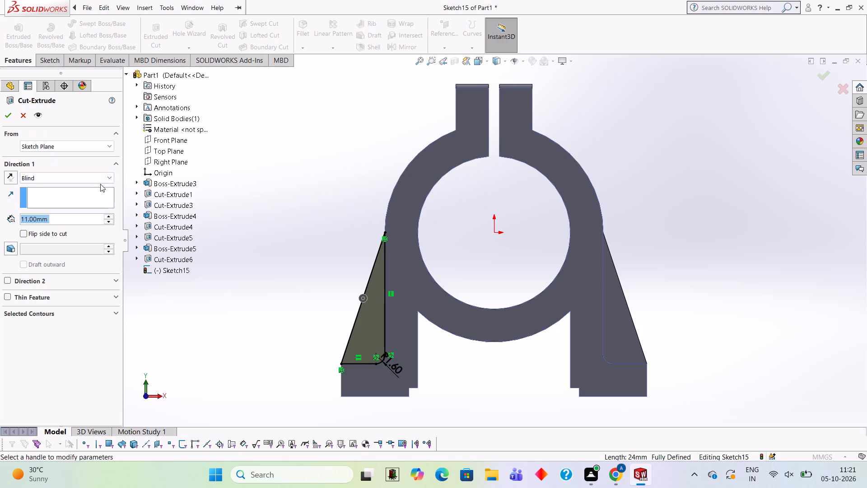
{"action": "left_click", "coordinate": [10, 112]}
{"action": "left_click", "coordinate": [207, 197]}
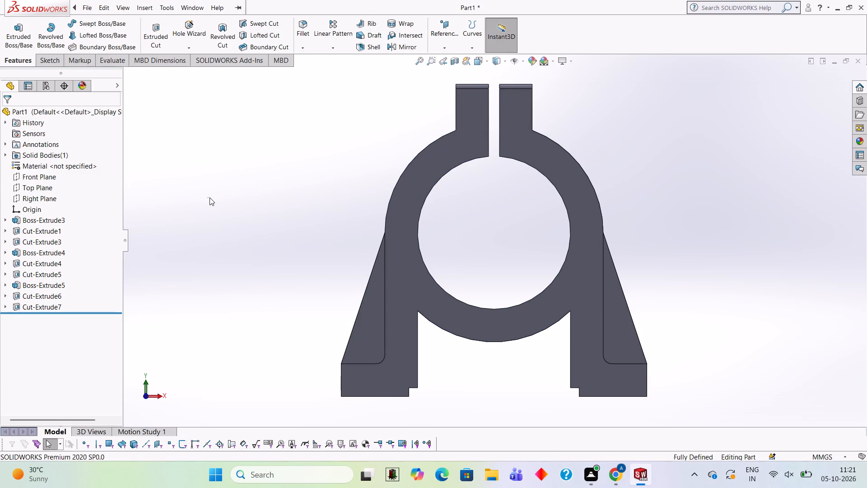
Open a new sketch on the outer side face of the clamp lug above the first gusset and view it face-on.
{"action": "middle_click_drag", "start_coordinate": [221, 204], "coordinate": [298, 244]}
{"action": "scroll", "coordinate": [300, 249], "scroll_direction": "up", "scroll_amount": 3}
{"action": "middle_click_drag", "start_coordinate": [374, 272], "coordinate": [425, 277]}
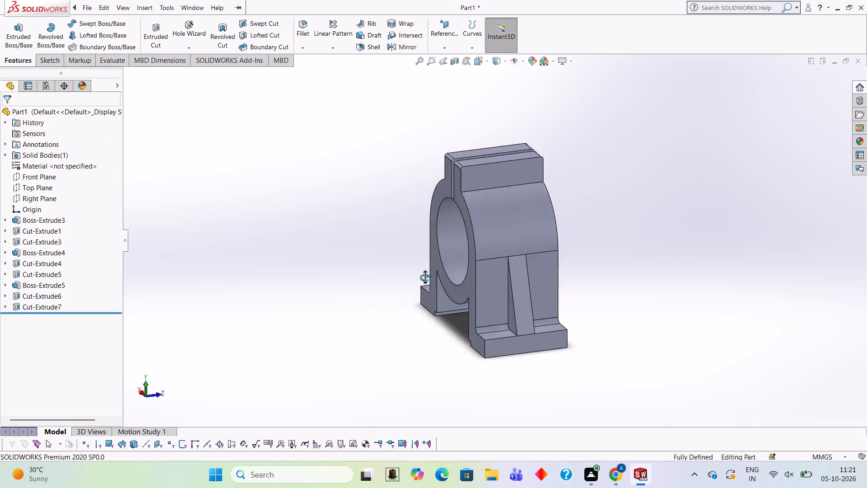
{"action": "middle_click_drag", "start_coordinate": [425, 277], "coordinate": [548, 274]}
{"action": "middle_click_drag", "start_coordinate": [548, 277], "coordinate": [529, 328]}
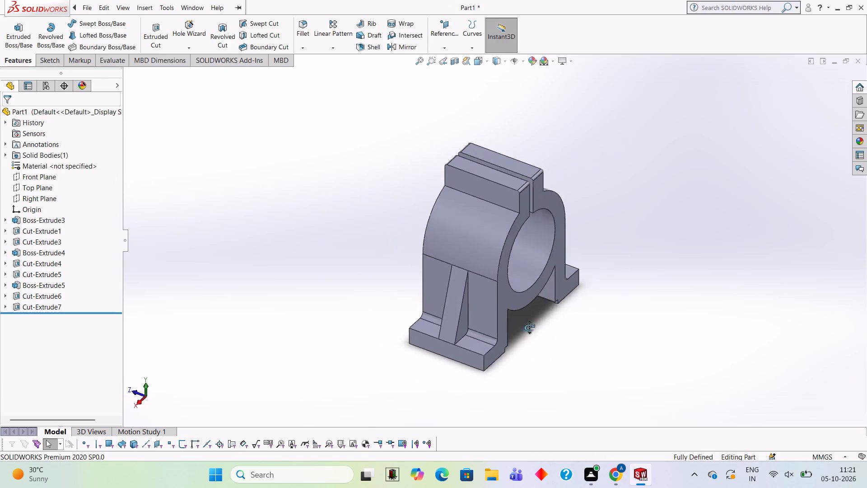
{"action": "middle_click_drag", "start_coordinate": [529, 328], "coordinate": [555, 252]}
{"action": "left_click", "coordinate": [509, 173]}
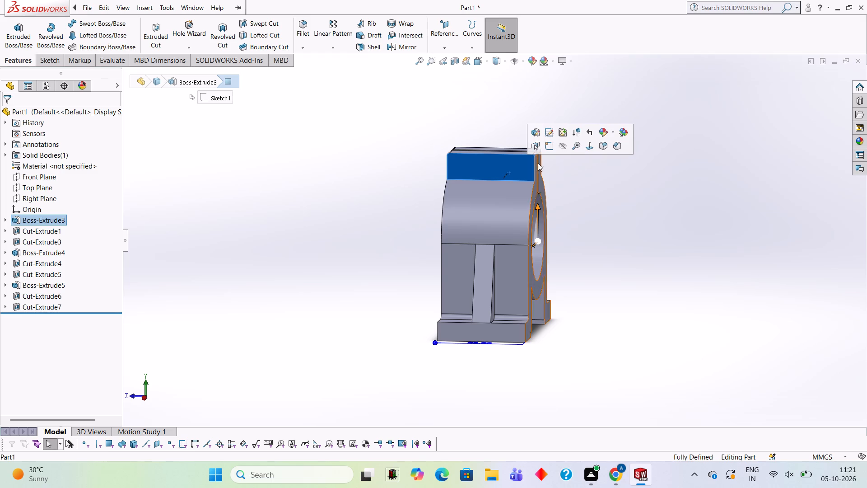
{"action": "left_click", "coordinate": [552, 150]}
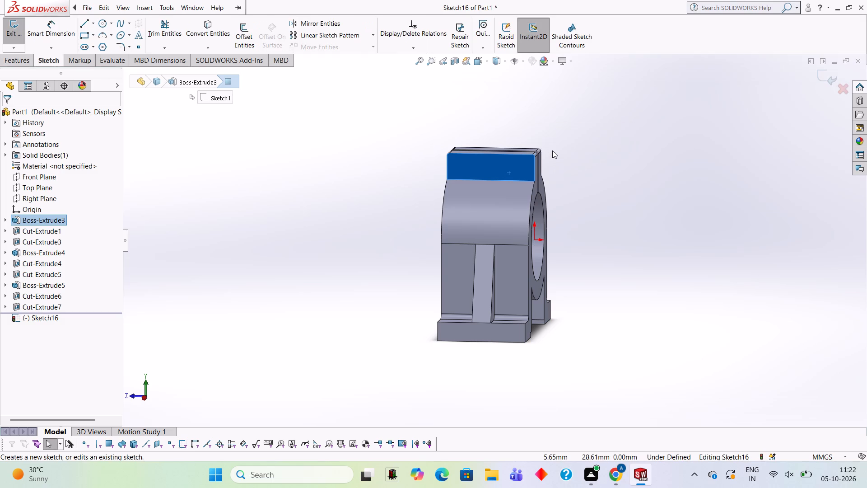
{"action": "key", "text": "ctrl+8"}
{"action": "left_click", "coordinate": [552, 150], "text": "ctrl"}
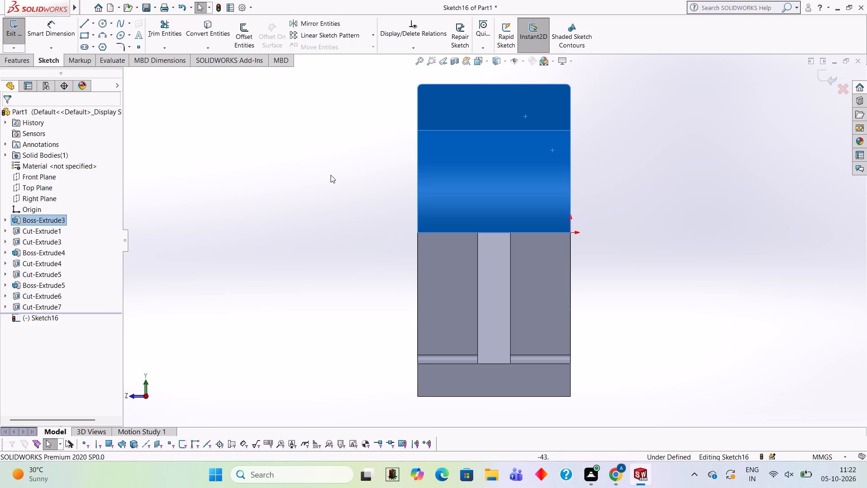
Switch to Calculator to work out 28 divided by 3 and close it again.
{"action": "type", "text": "28/3"}
{"action": "key", "text": "Return"}
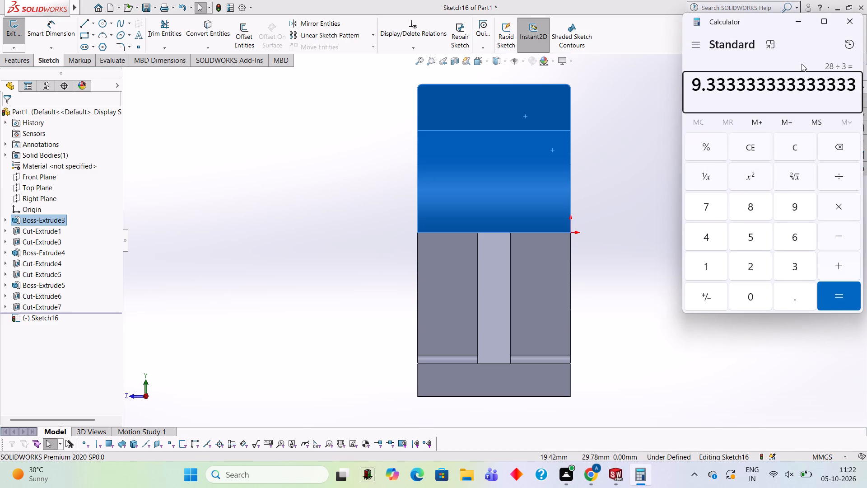
{"action": "left_click", "coordinate": [853, 24]}
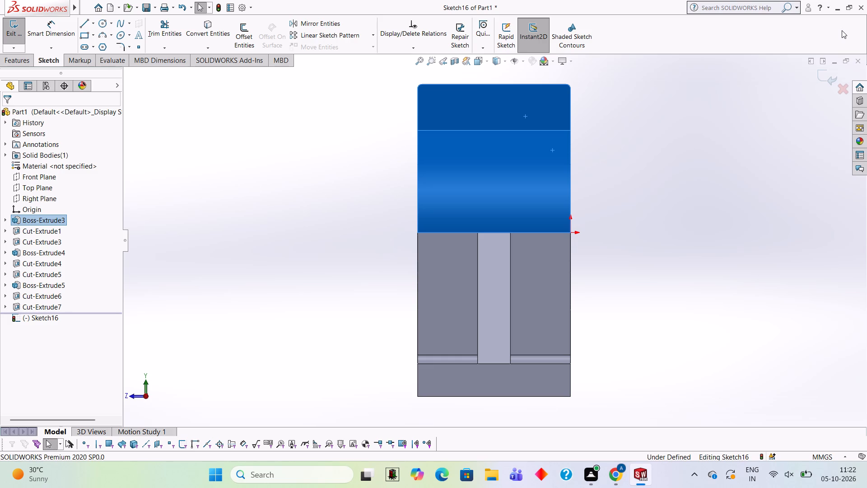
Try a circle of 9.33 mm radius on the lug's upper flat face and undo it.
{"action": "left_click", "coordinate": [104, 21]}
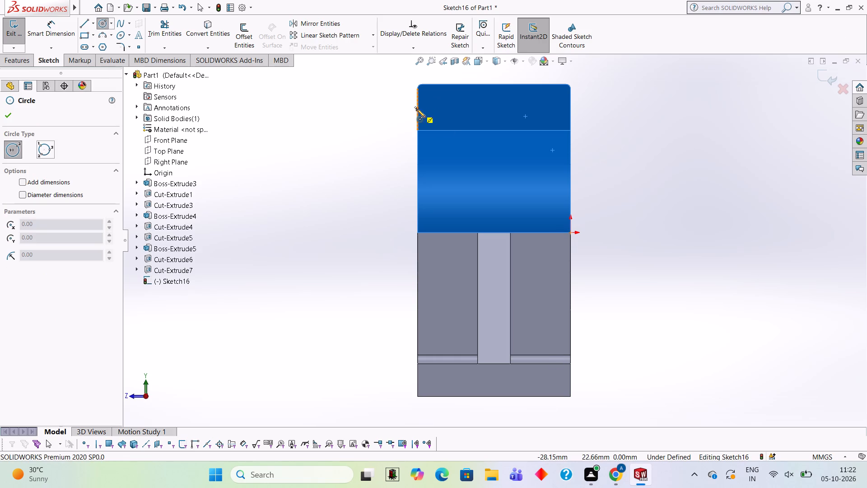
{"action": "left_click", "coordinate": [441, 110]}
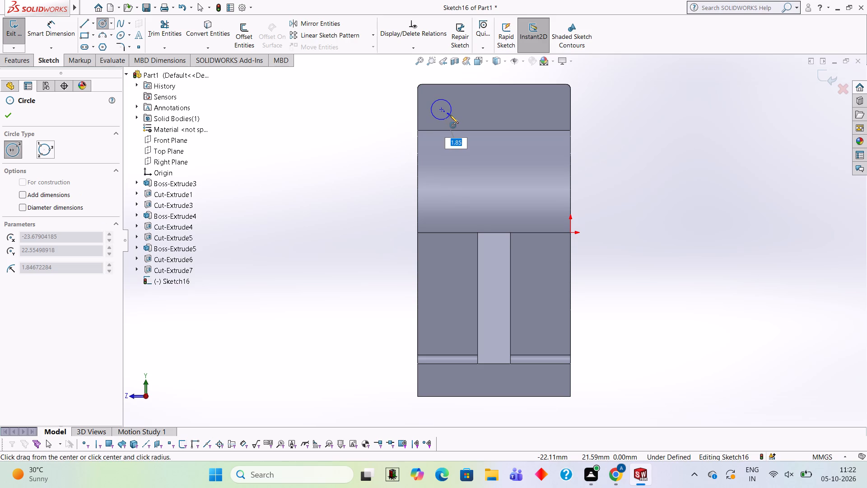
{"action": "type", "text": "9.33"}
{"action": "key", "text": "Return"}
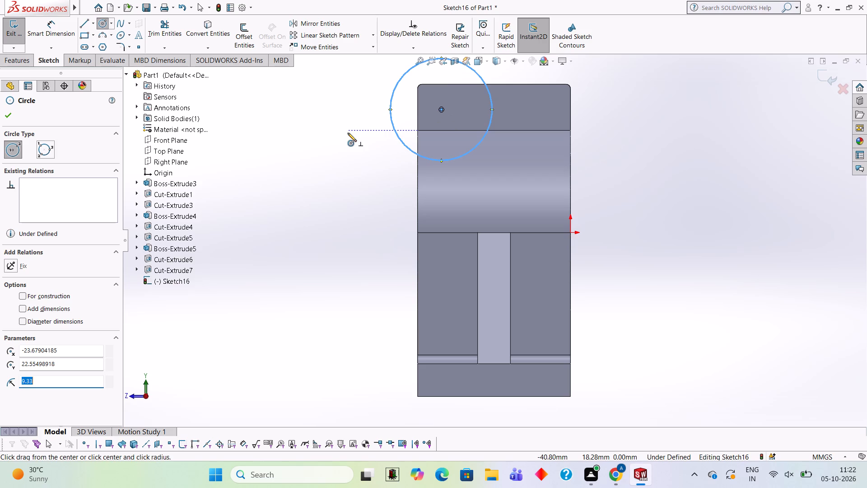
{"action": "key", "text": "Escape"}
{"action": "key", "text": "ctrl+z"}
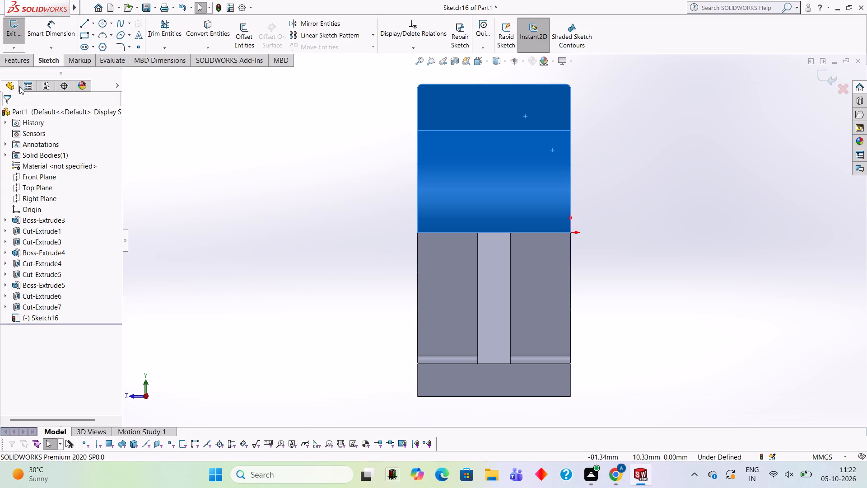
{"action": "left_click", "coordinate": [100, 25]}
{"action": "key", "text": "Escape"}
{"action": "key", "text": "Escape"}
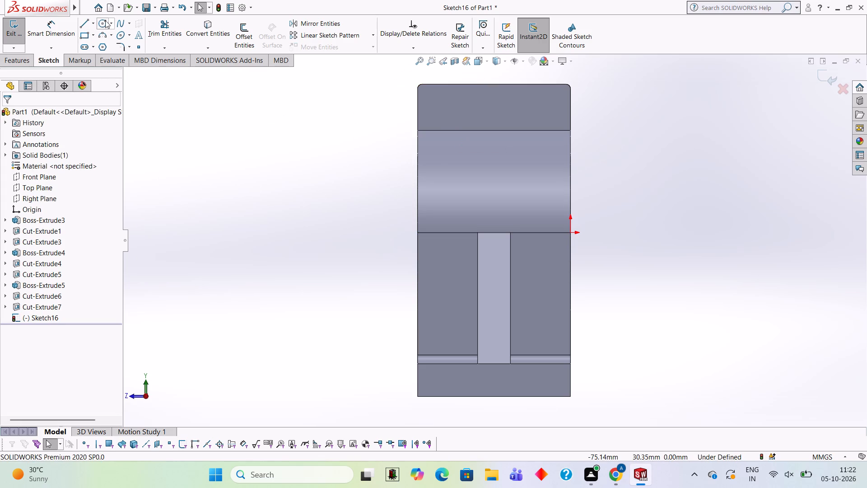
Sketch three circles of 2 mm radius in a level row across the lug's upper flat face, about 22.7 mm above the origin.
{"action": "left_click", "coordinate": [101, 23]}
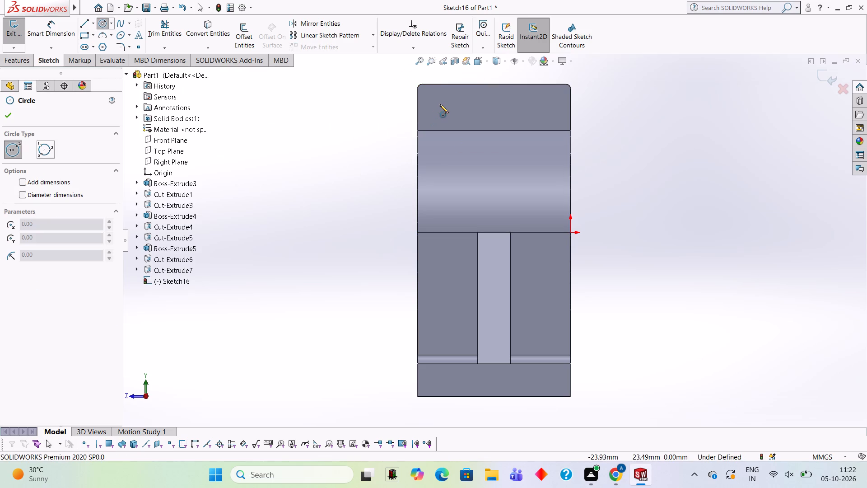
{"action": "left_click", "coordinate": [437, 108]}
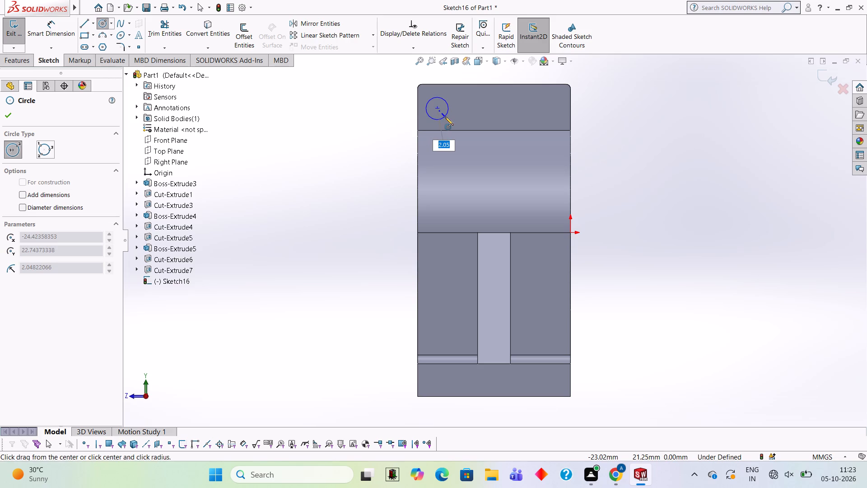
{"action": "key", "text": "2"}
{"action": "key", "text": "Return"}
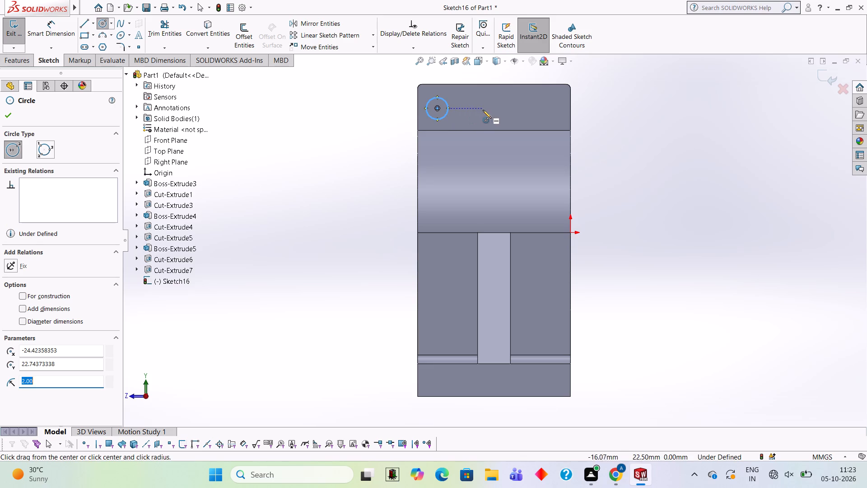
{"action": "left_click", "coordinate": [483, 110]}
{"action": "key", "text": "2"}
{"action": "key", "text": "Return"}
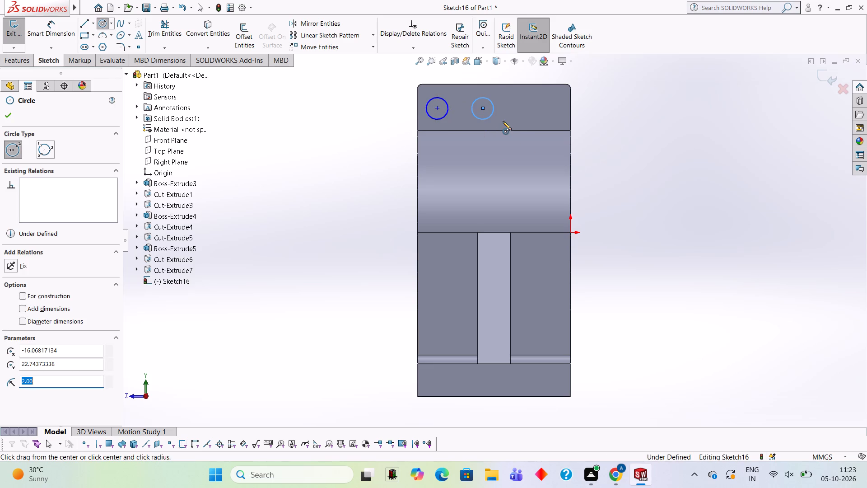
{"action": "left_click", "coordinate": [535, 108]}
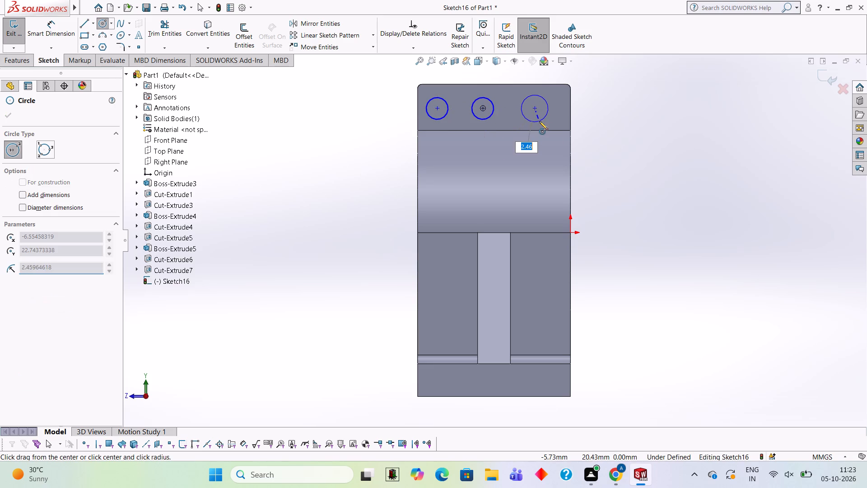
{"action": "key", "text": "2"}
{"action": "key", "text": "Return"}
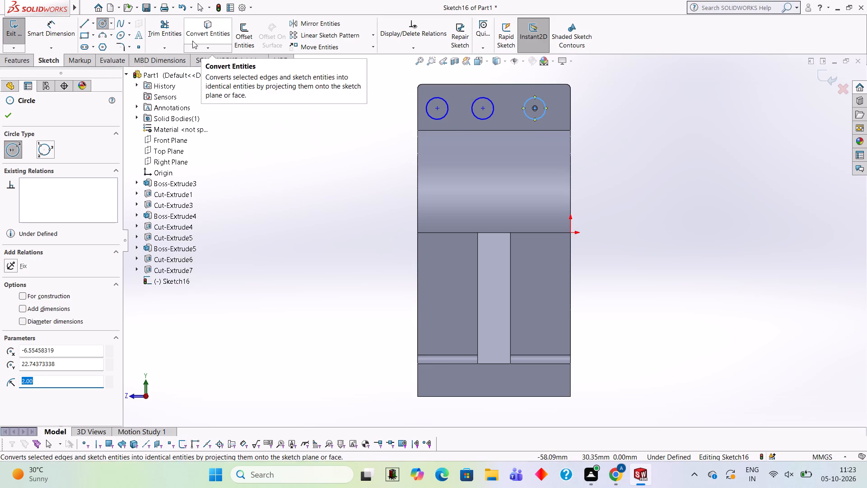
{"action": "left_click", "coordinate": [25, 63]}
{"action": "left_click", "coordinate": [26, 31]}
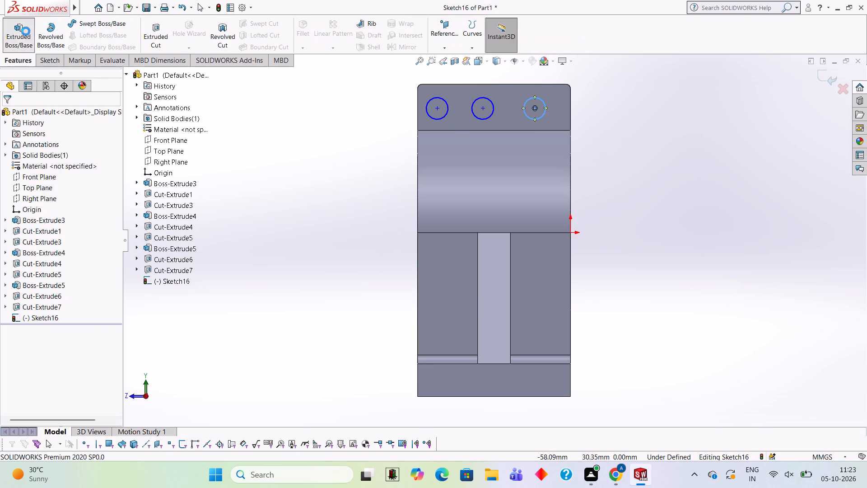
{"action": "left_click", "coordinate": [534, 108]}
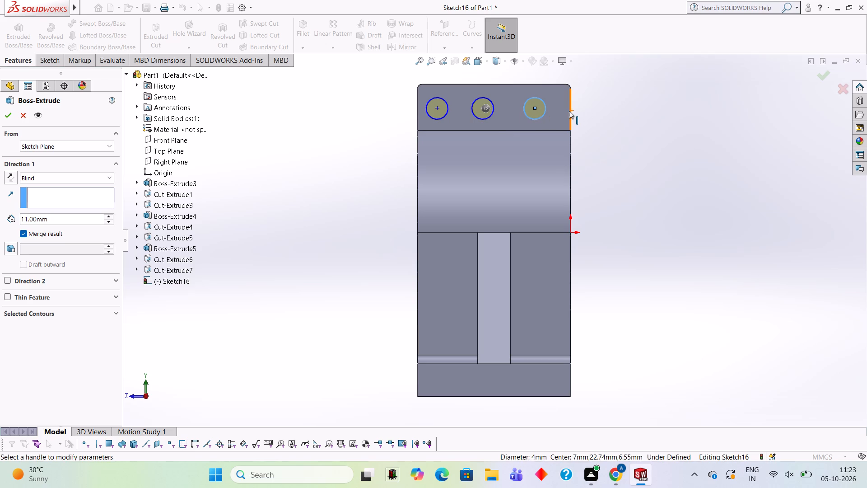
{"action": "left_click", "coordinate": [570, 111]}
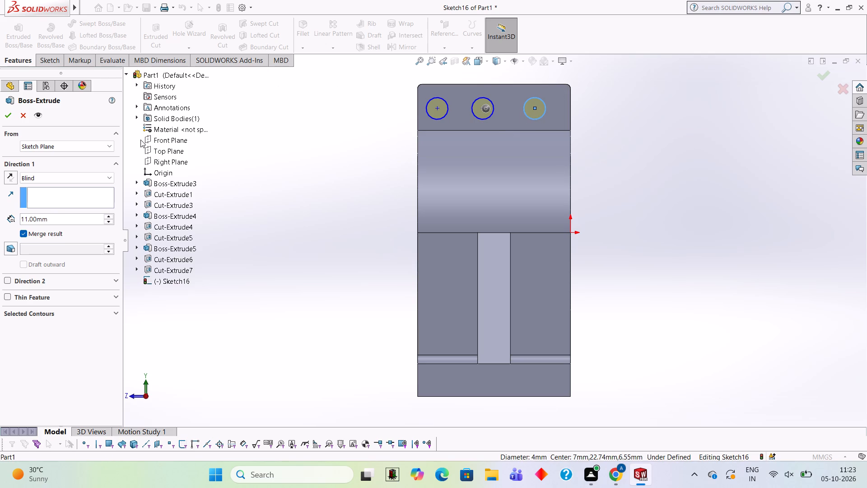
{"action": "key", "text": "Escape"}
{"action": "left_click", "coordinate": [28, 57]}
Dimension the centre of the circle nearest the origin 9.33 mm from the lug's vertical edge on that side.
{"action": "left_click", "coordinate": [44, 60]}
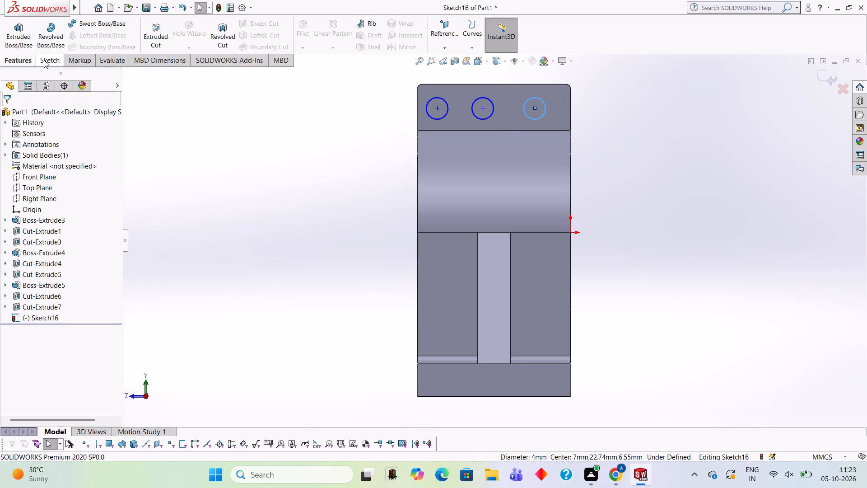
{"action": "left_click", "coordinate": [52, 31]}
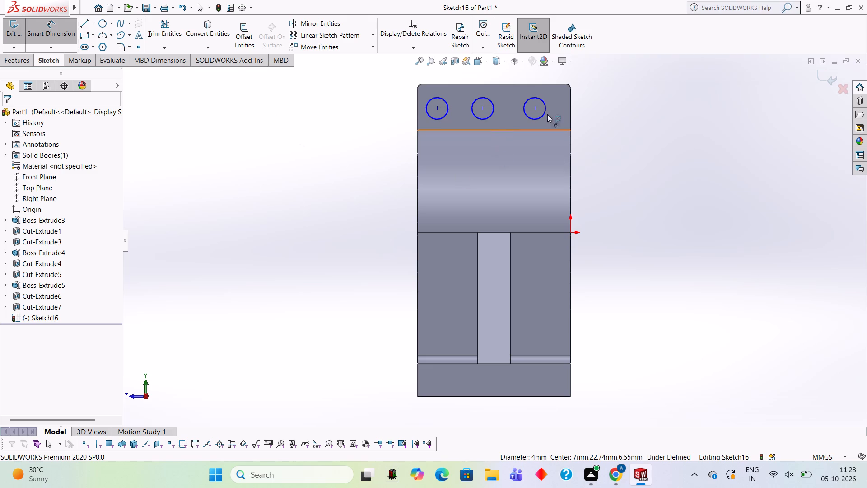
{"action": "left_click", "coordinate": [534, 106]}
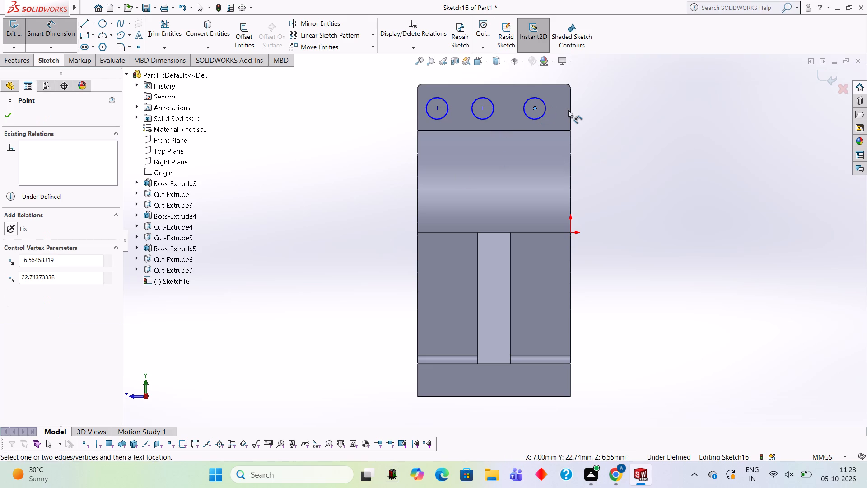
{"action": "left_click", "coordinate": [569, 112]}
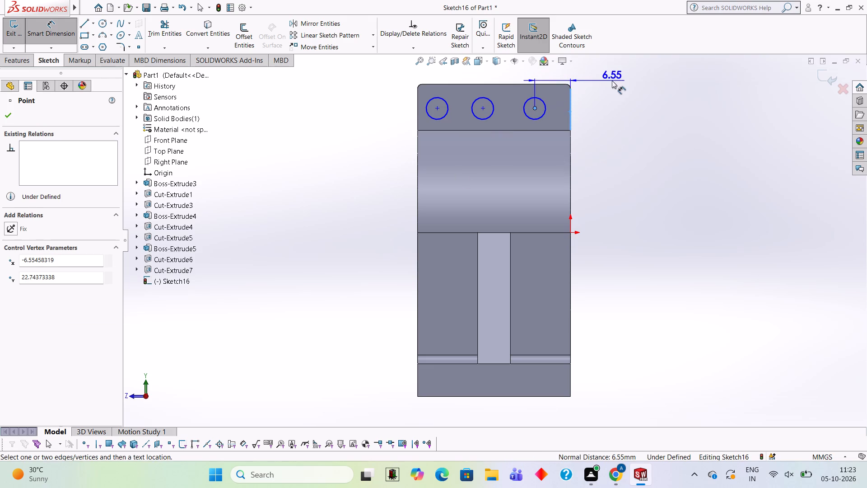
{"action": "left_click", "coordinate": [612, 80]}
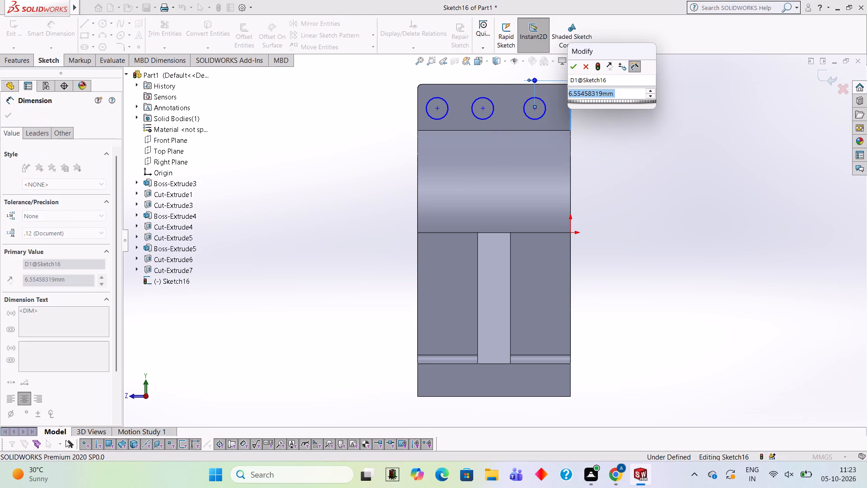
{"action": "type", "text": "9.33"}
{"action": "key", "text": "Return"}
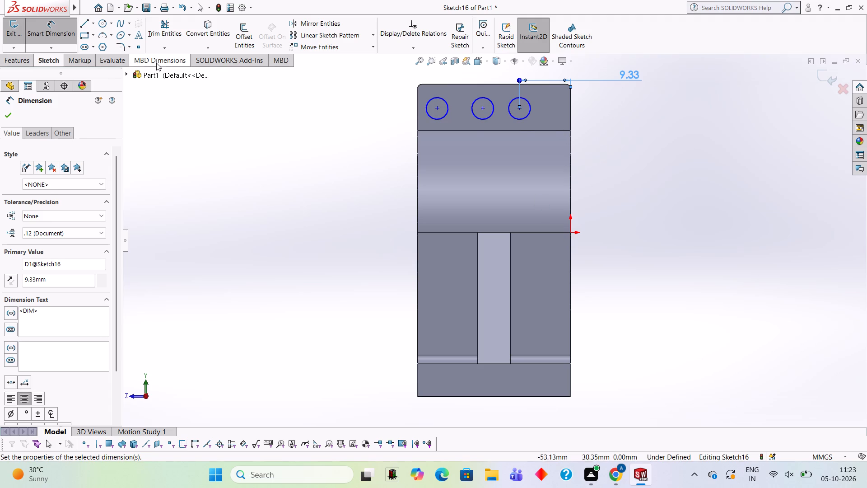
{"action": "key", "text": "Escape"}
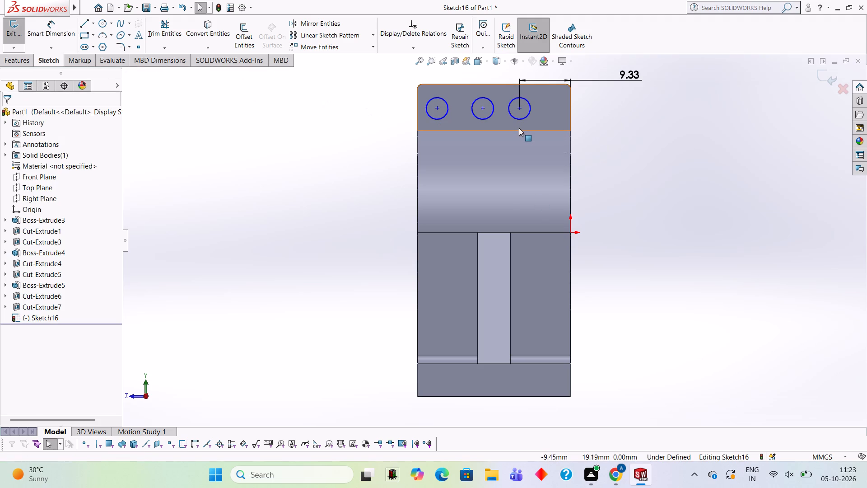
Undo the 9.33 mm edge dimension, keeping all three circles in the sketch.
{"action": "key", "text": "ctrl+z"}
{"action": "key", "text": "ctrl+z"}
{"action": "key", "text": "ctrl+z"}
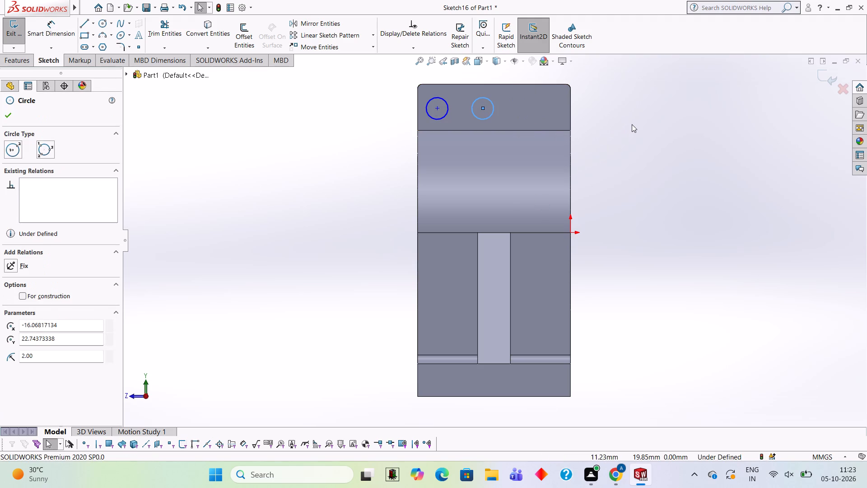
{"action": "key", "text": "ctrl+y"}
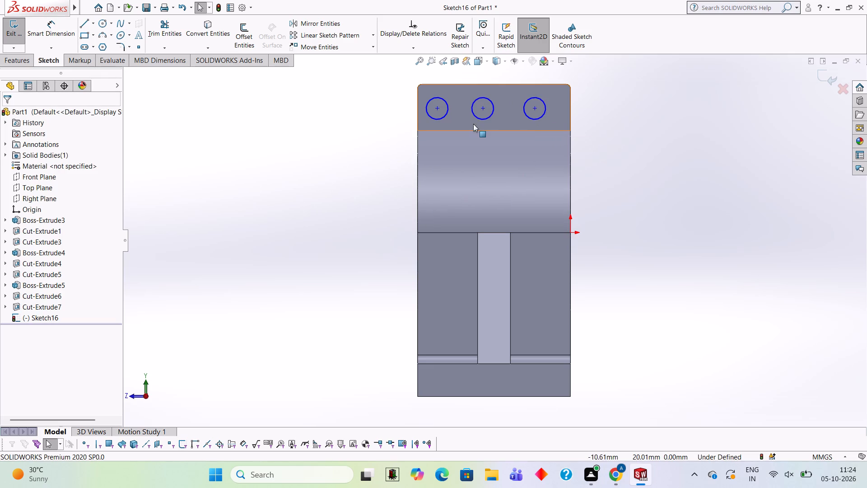
Compute 28/3 in Calculator and dimension the origin-side circle's centre 9.33 mm from the lug's adjacent vertical edge.
{"action": "left_click", "coordinate": [41, 34]}
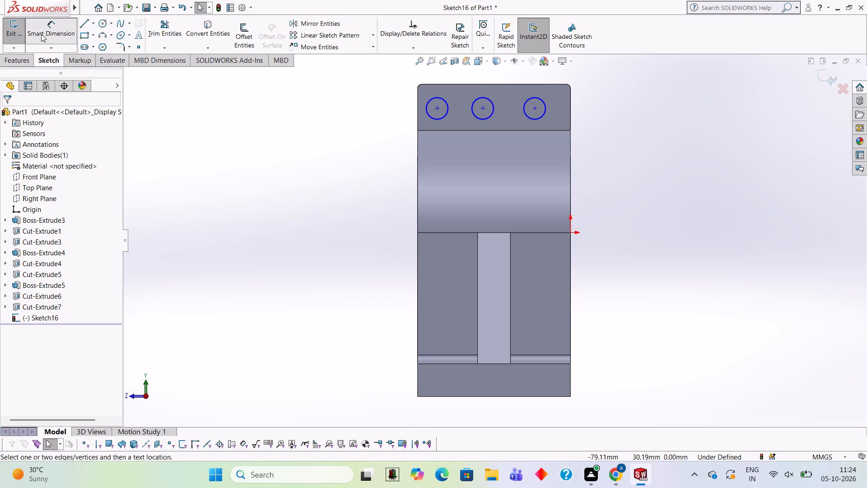
{"action": "left_click", "coordinate": [536, 106]}
{"action": "left_click", "coordinate": [571, 104]}
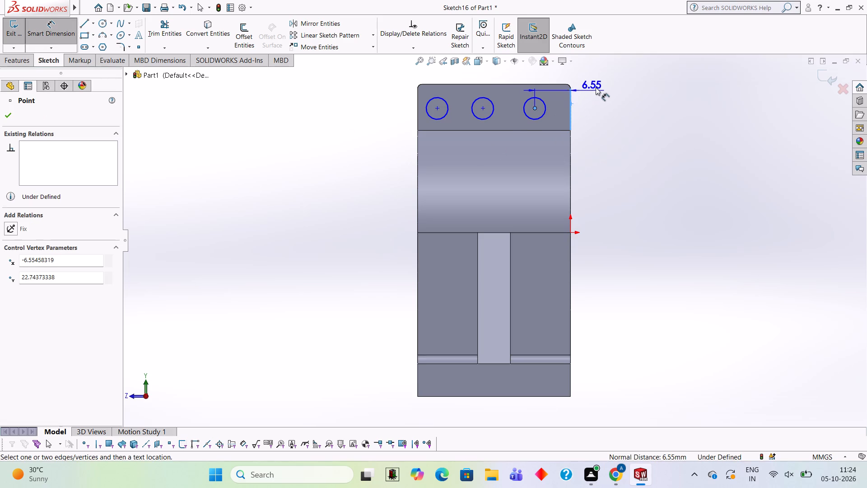
{"action": "left_click", "coordinate": [619, 92]}
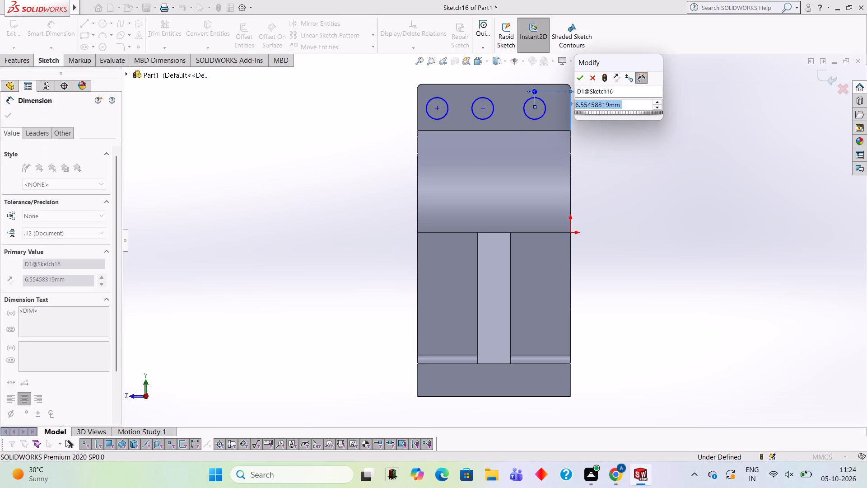
{"action": "type", "text": "28"}
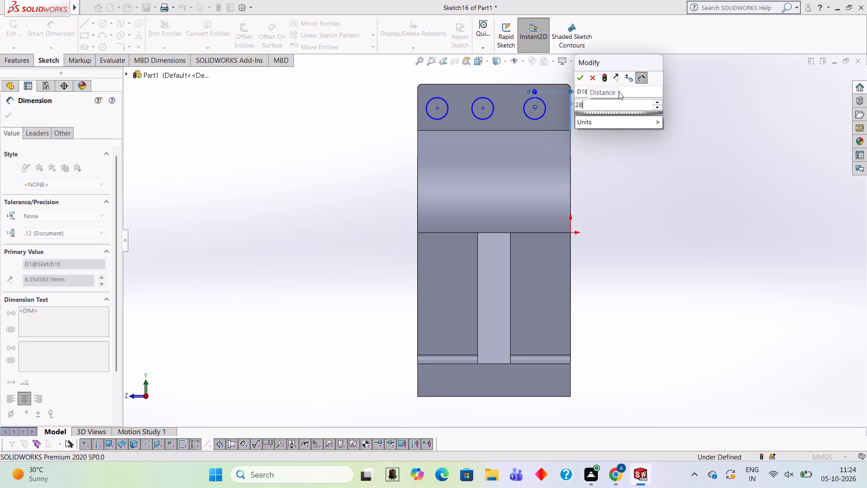
{"action": "key", "text": "BackSpace"}
{"action": "key", "text": "BackSpace"}
{"action": "type", "text": "28/3"}
{"action": "key", "text": "Return"}
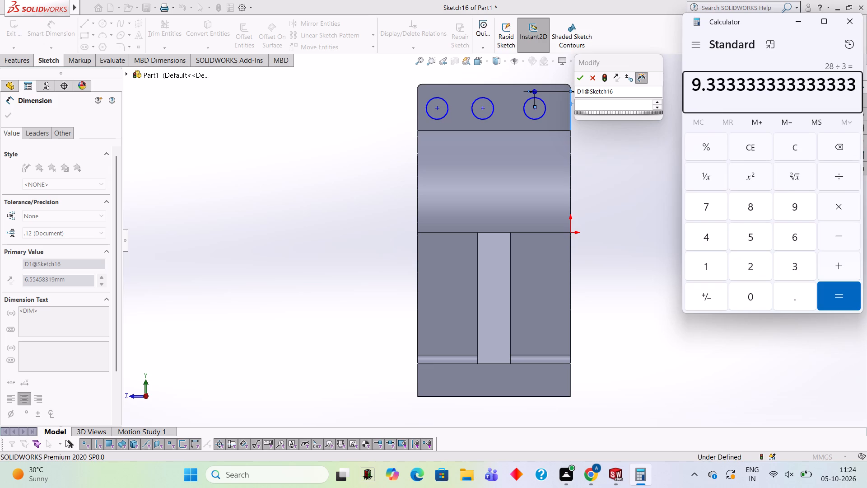
{"action": "left_click", "coordinate": [860, 24]}
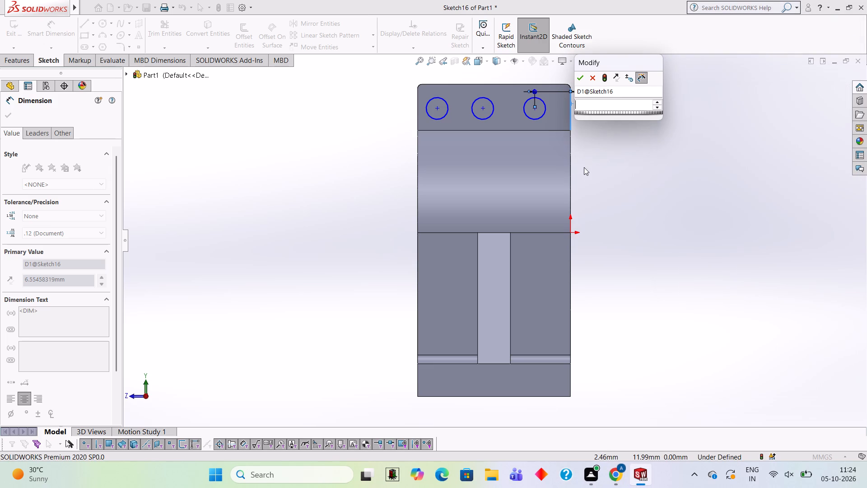
{"action": "type", "text": "9.33"}
{"action": "key", "text": "Return"}
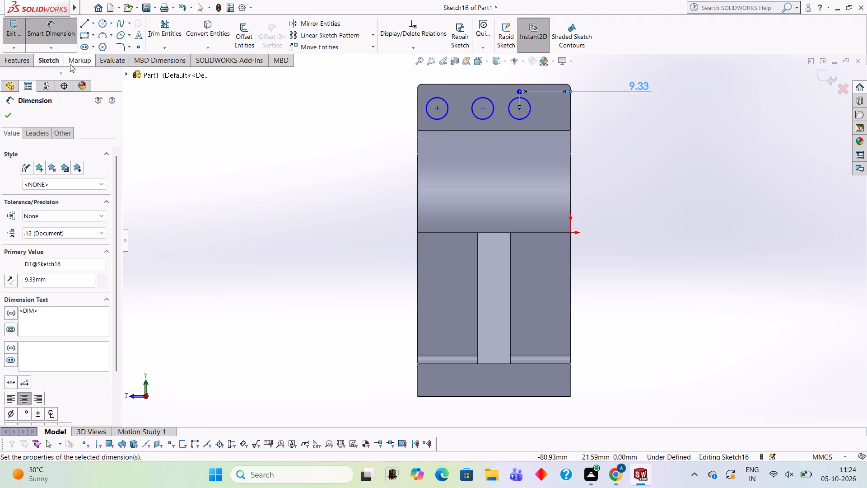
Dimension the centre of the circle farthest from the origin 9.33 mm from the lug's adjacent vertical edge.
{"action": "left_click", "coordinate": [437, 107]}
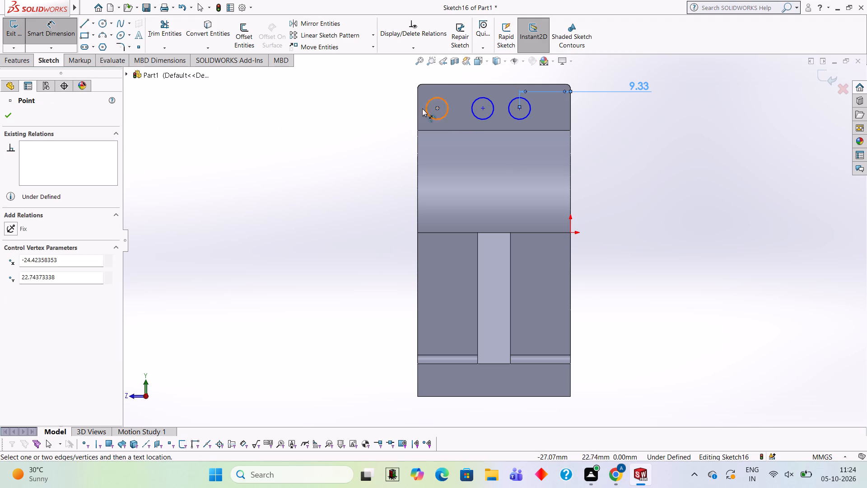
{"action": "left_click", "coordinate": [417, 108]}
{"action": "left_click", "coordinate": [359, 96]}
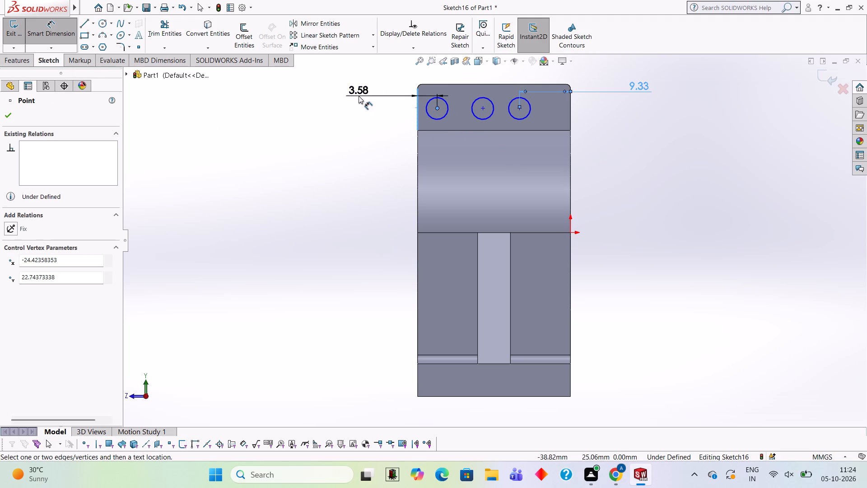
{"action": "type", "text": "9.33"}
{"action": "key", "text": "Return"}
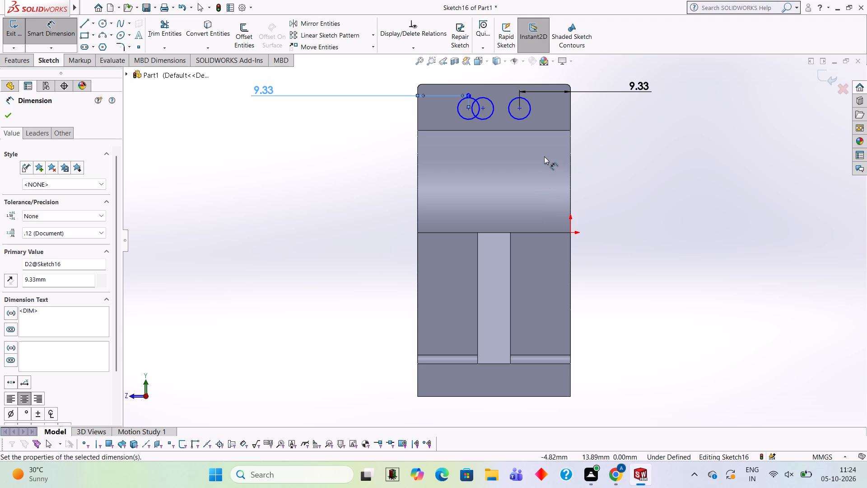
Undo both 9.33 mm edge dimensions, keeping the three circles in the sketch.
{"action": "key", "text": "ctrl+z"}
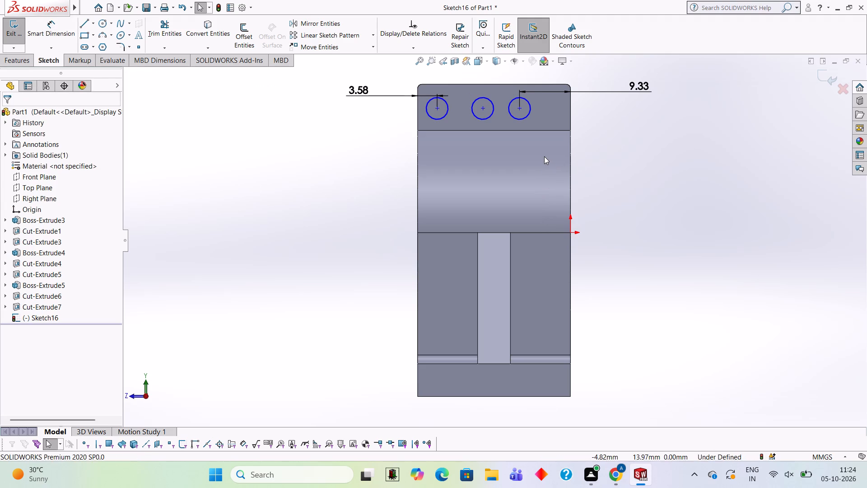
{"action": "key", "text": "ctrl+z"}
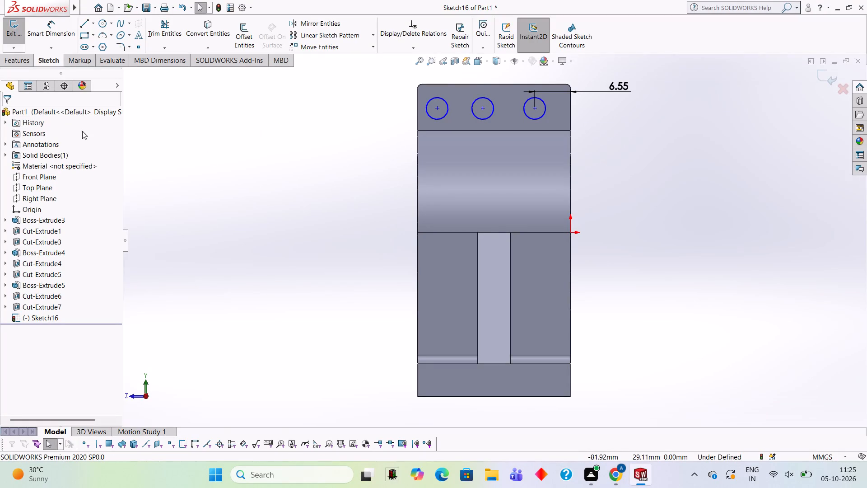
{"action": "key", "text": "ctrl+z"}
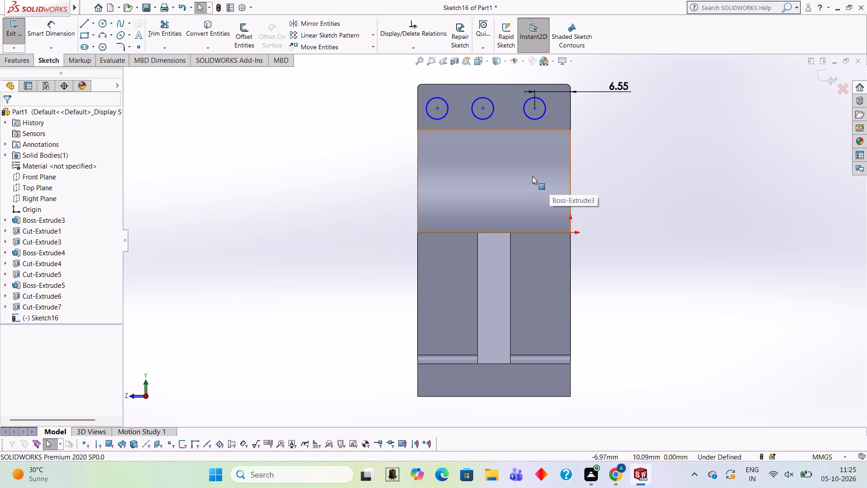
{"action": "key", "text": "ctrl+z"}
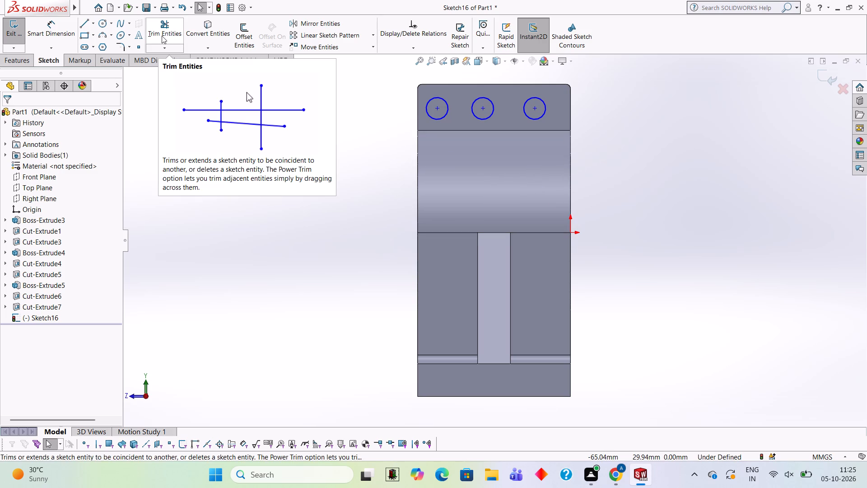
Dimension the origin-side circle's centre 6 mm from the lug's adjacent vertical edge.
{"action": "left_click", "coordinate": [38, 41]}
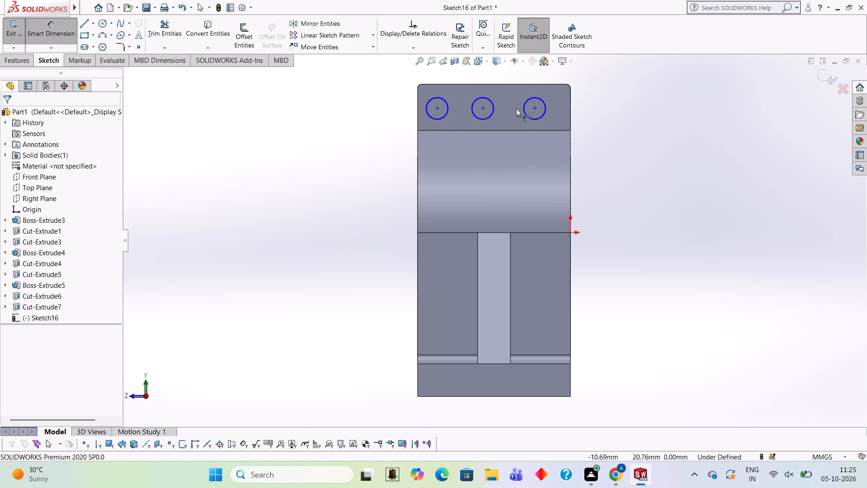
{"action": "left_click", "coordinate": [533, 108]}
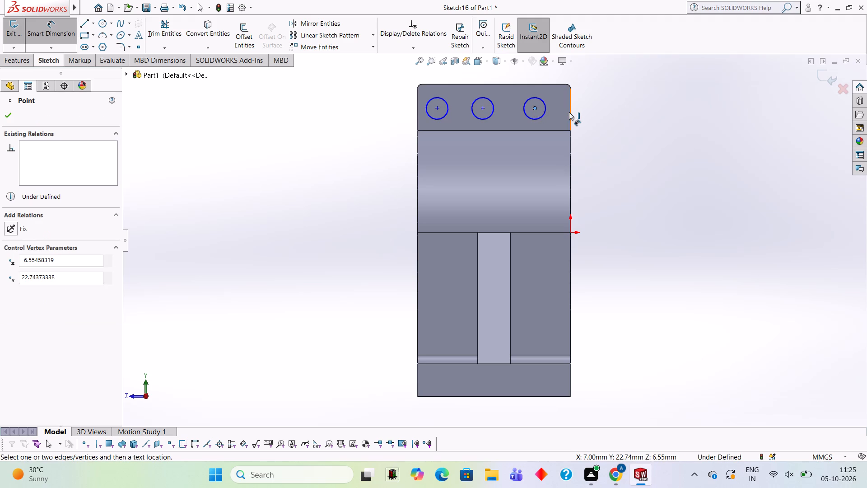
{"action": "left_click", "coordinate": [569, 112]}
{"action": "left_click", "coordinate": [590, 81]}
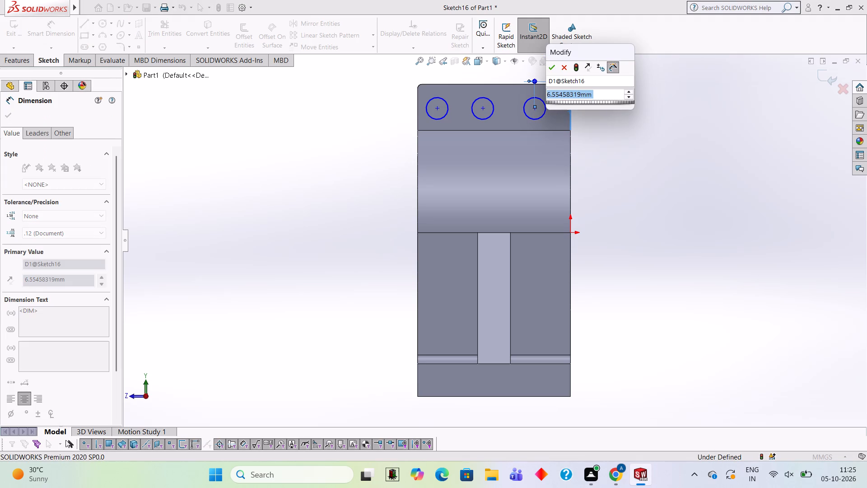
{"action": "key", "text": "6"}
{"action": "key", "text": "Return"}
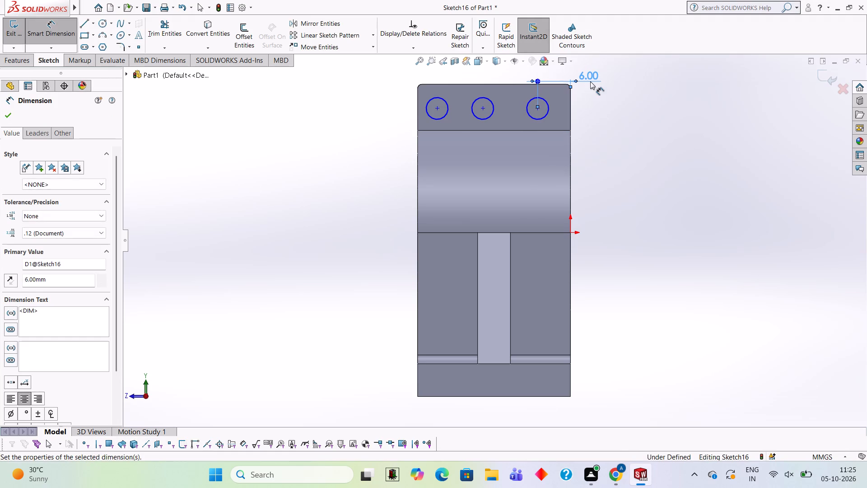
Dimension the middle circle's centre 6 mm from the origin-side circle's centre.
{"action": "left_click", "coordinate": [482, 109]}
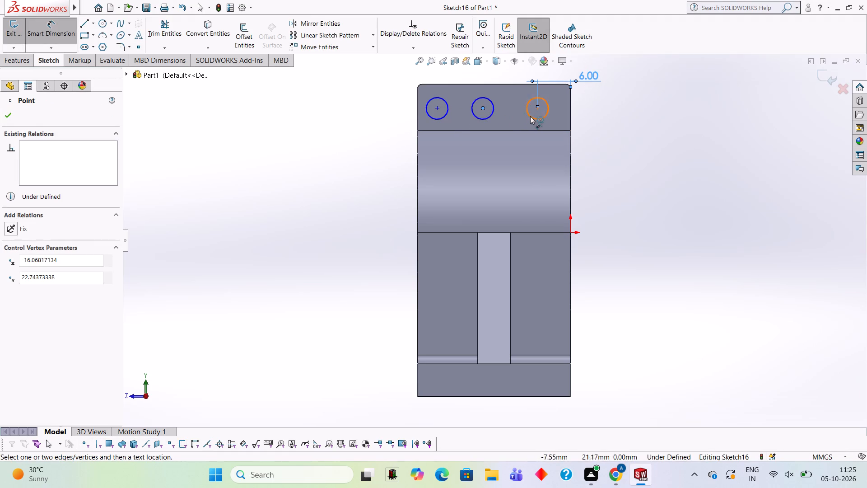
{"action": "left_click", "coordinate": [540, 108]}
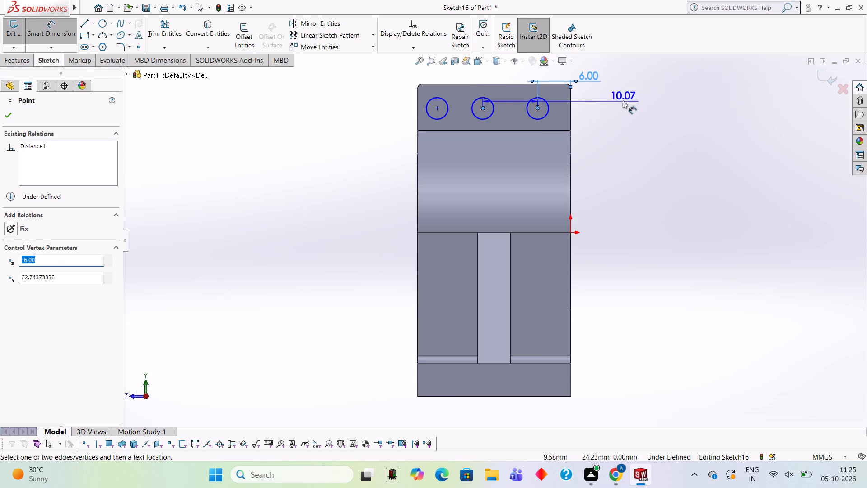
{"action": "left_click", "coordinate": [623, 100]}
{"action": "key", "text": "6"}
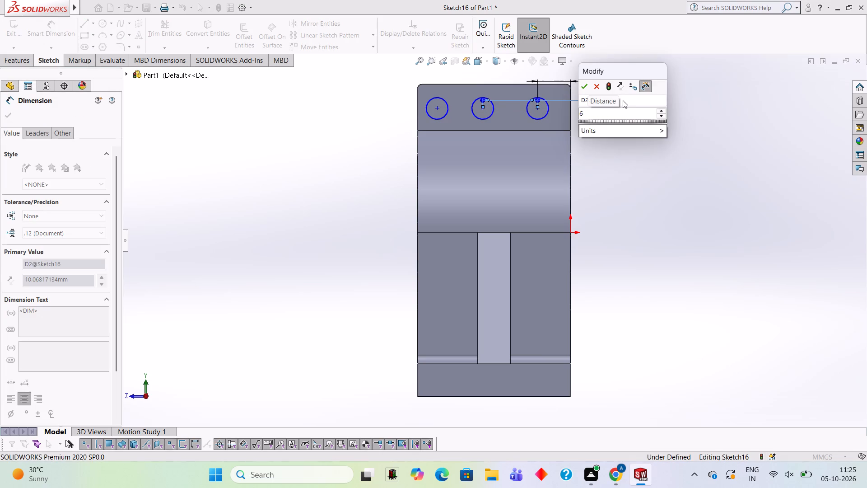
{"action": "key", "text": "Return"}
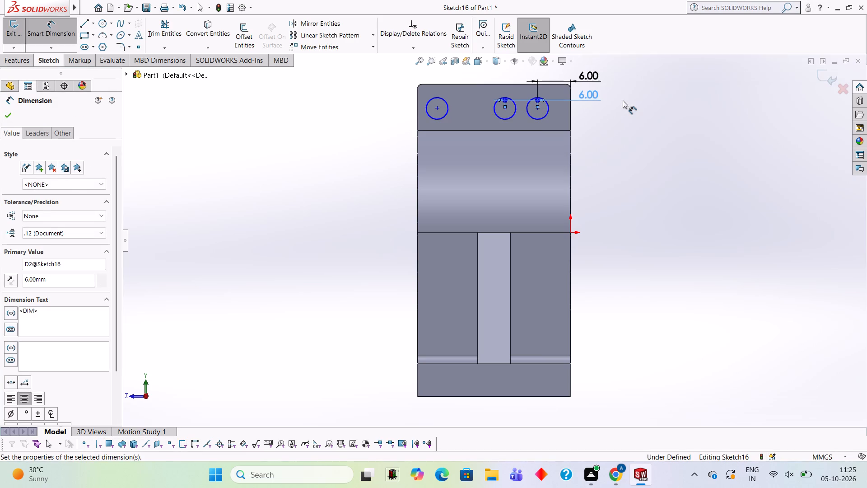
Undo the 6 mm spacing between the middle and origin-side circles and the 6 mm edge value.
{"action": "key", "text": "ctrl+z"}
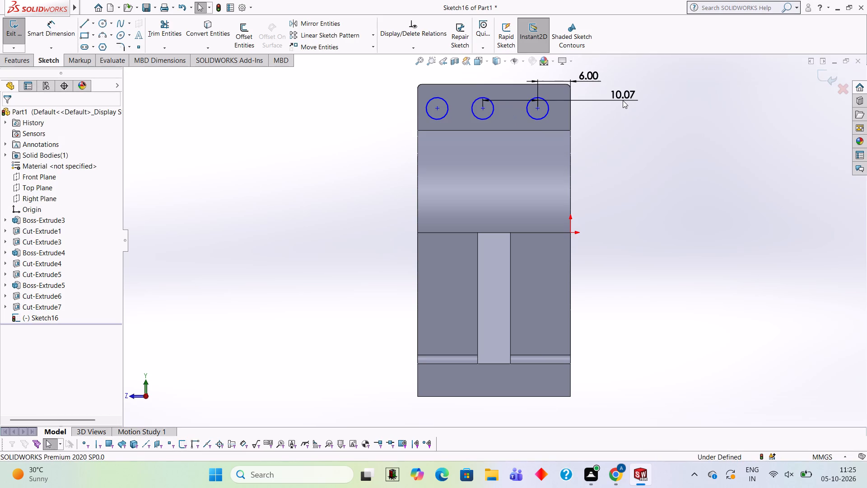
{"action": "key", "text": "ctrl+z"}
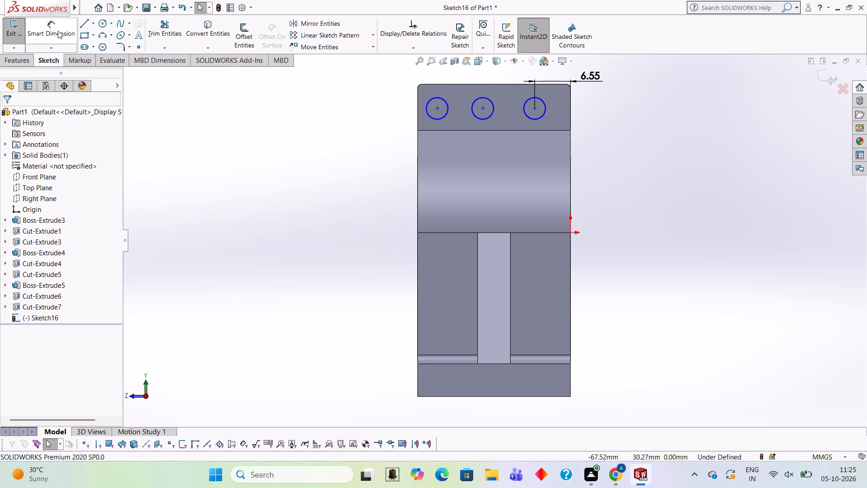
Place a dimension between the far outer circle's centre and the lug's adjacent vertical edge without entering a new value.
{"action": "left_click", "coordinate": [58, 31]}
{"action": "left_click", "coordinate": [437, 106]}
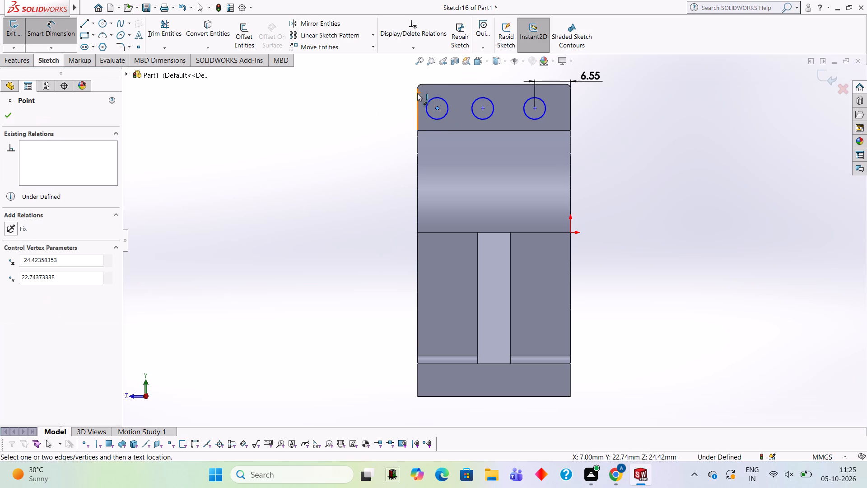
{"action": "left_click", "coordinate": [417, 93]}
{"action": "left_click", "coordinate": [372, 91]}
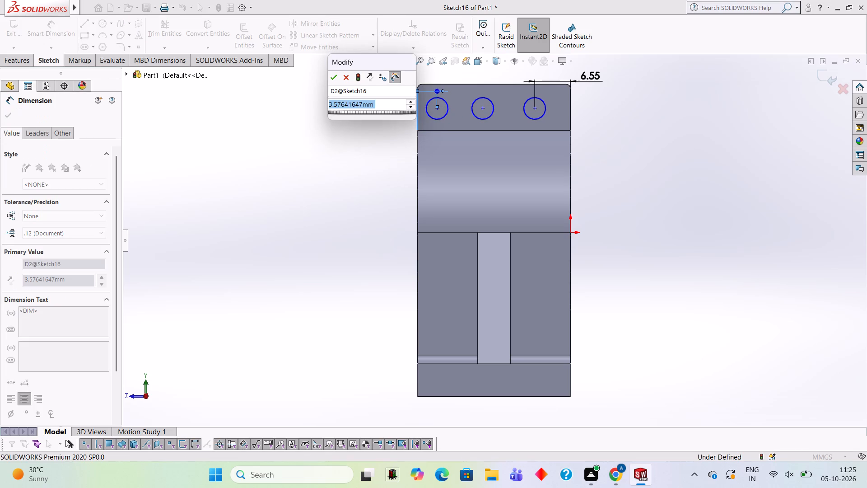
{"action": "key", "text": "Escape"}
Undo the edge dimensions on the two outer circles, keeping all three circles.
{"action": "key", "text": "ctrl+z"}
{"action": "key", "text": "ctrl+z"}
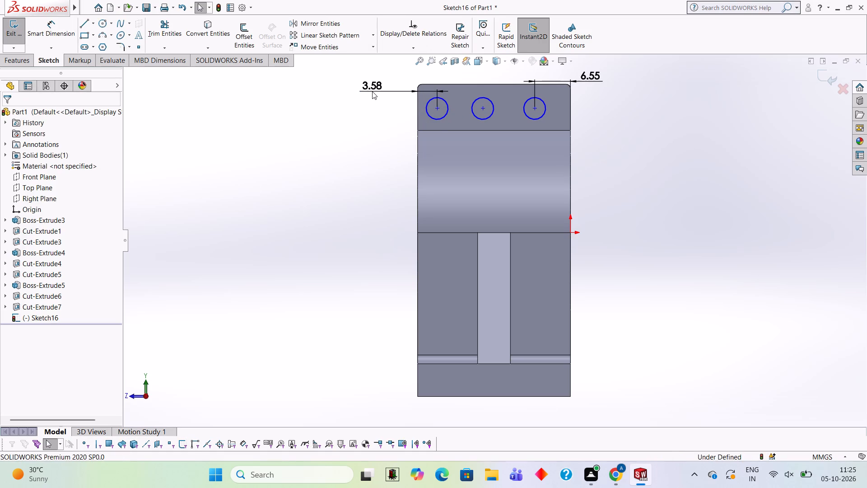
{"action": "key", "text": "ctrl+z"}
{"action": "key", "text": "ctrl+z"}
Dimension the origin-side circle's centre 6 mm from the lug's adjacent vertical edge.
{"action": "left_click", "coordinate": [71, 40]}
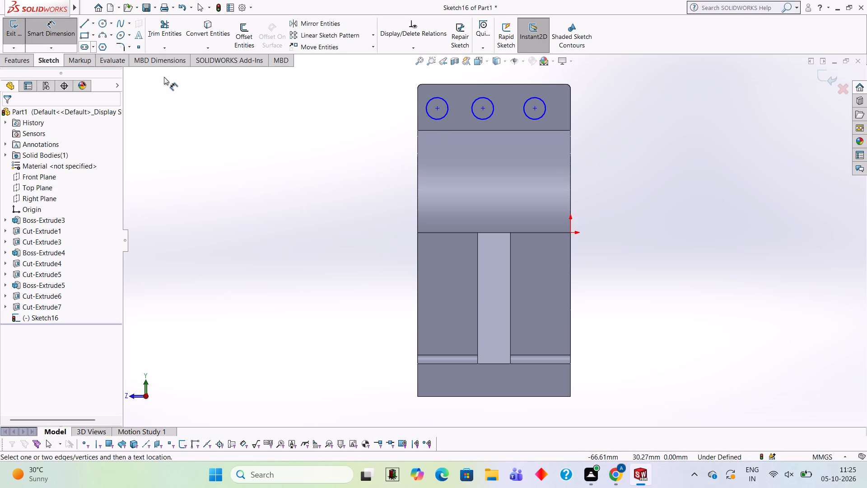
{"action": "left_click", "coordinate": [536, 108]}
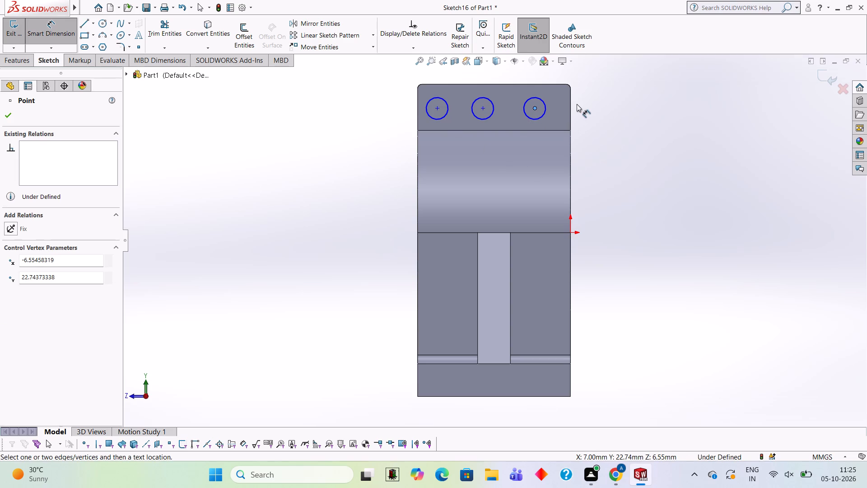
{"action": "left_click", "coordinate": [571, 101]}
{"action": "left_click", "coordinate": [604, 80]}
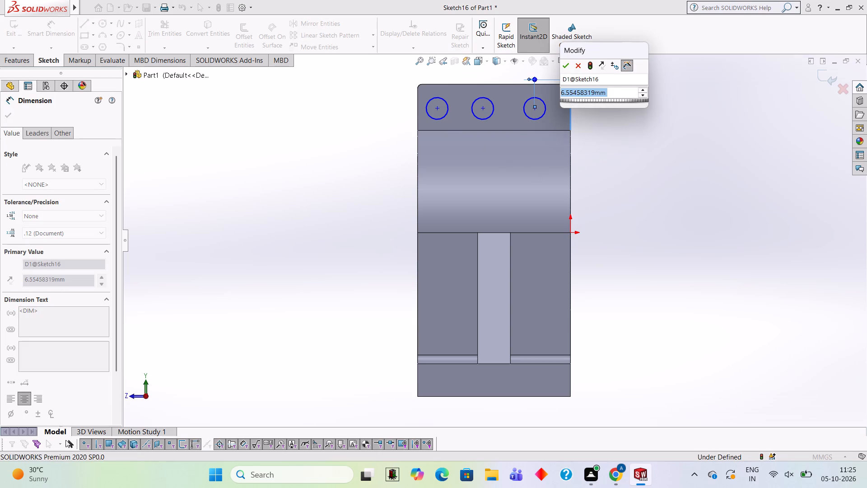
{"action": "key", "text": "6"}
{"action": "key", "text": "Return"}
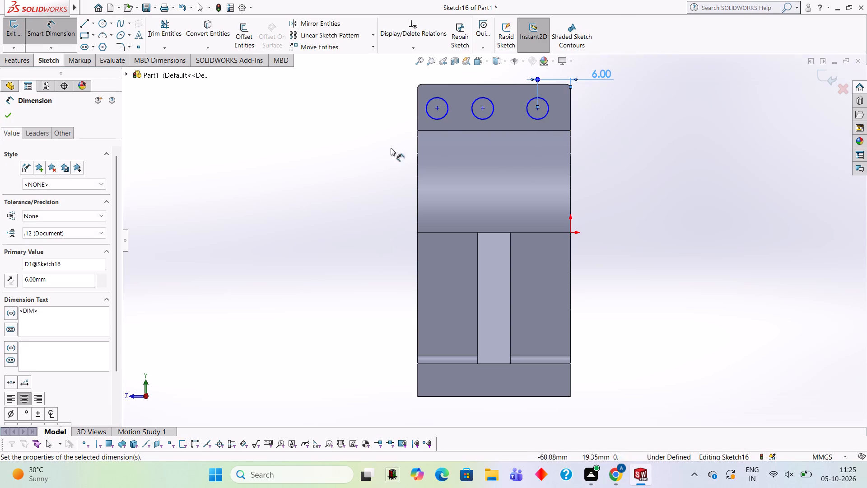
Dimension the far outer circle's centre 6 mm from the lug's vertical edge on that side.
{"action": "left_click", "coordinate": [438, 108]}
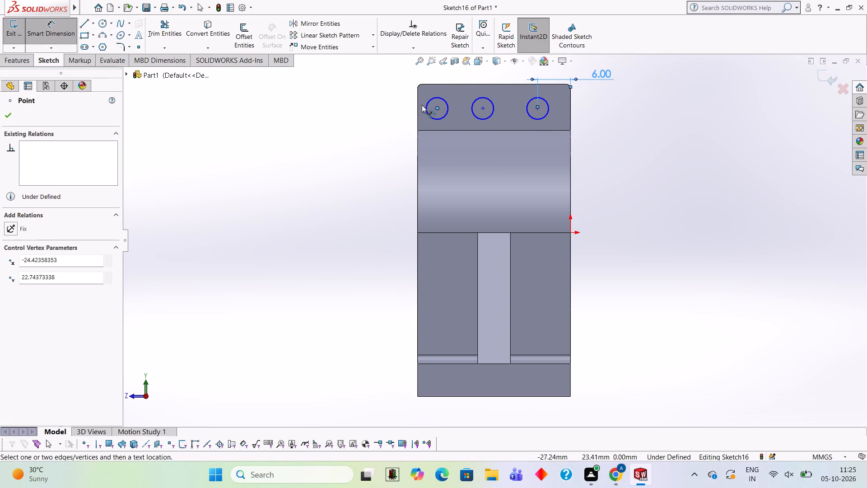
{"action": "left_click", "coordinate": [419, 103]}
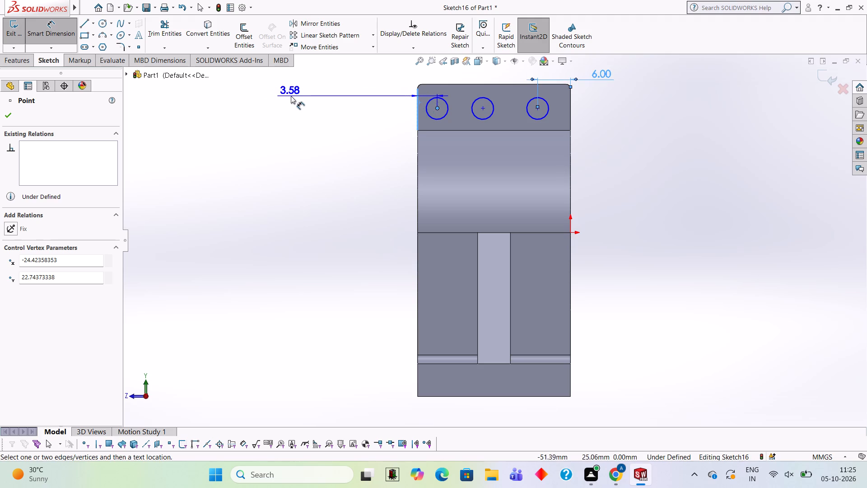
{"action": "left_click", "coordinate": [291, 96]}
{"action": "key", "text": "6"}
{"action": "key", "text": "Return"}
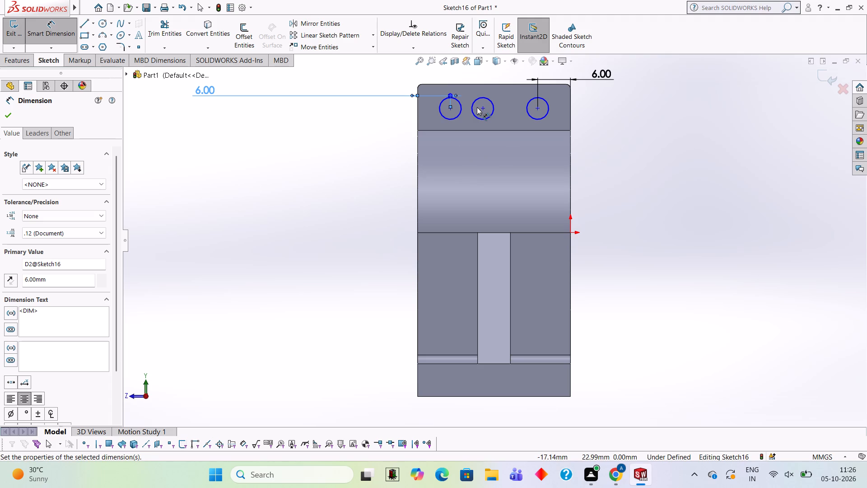
{"action": "key", "text": "Escape"}
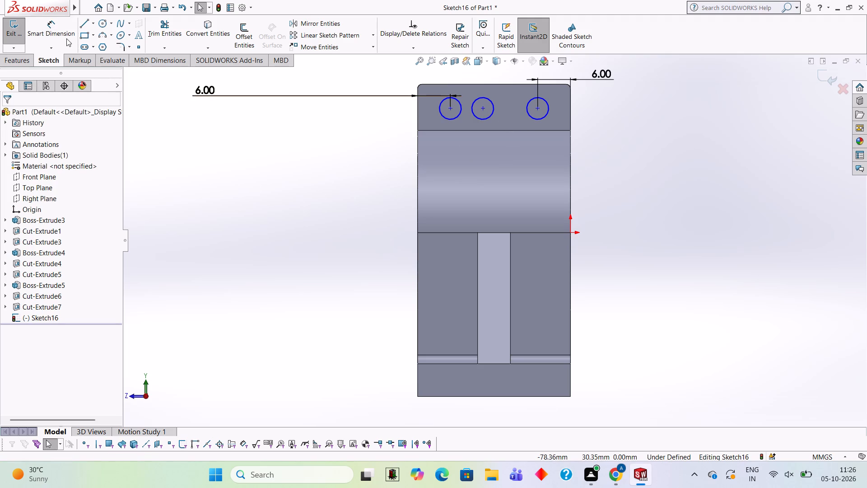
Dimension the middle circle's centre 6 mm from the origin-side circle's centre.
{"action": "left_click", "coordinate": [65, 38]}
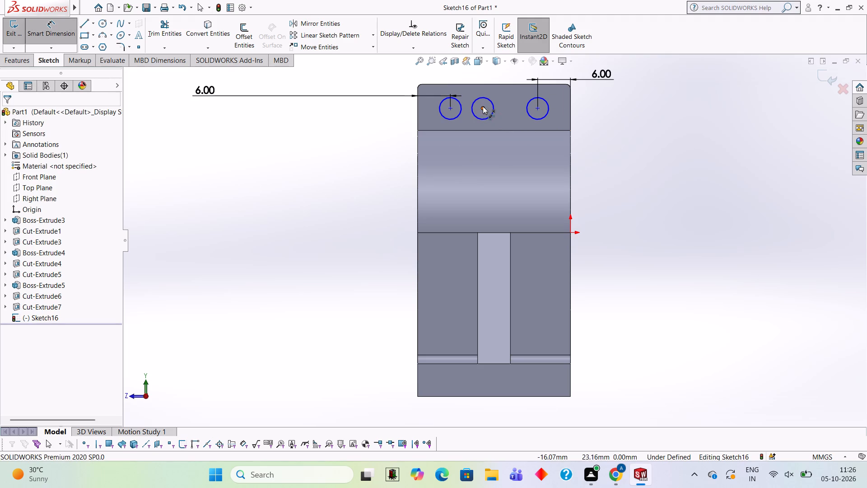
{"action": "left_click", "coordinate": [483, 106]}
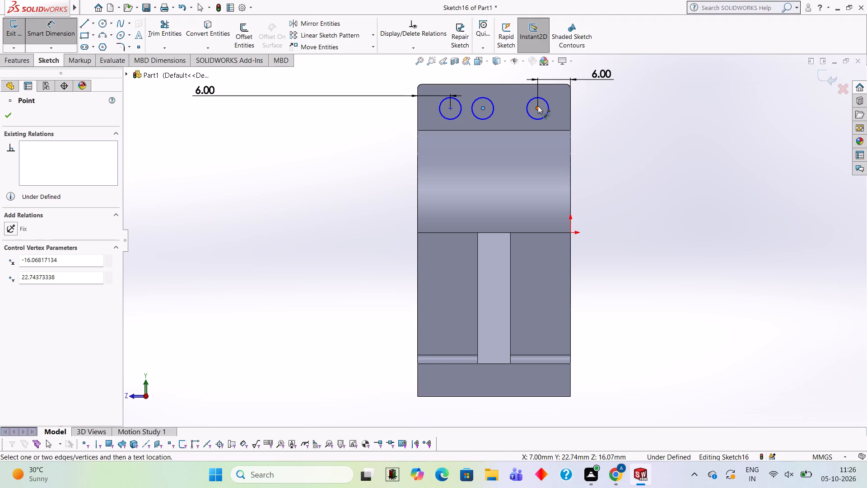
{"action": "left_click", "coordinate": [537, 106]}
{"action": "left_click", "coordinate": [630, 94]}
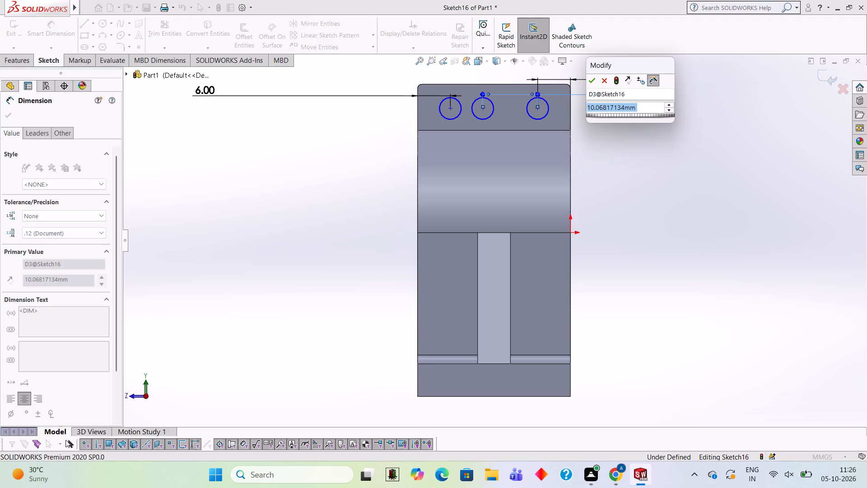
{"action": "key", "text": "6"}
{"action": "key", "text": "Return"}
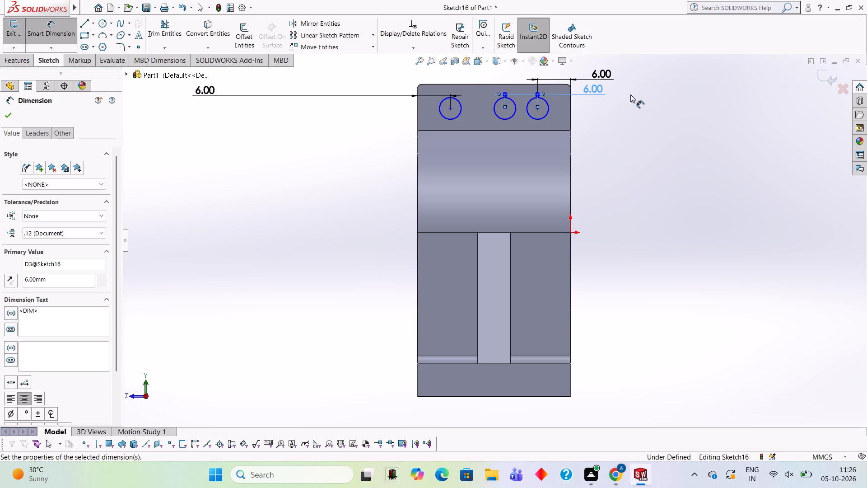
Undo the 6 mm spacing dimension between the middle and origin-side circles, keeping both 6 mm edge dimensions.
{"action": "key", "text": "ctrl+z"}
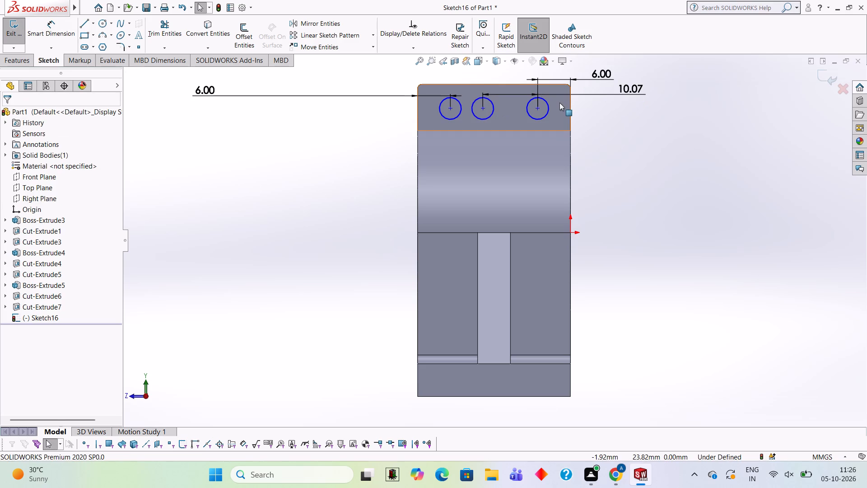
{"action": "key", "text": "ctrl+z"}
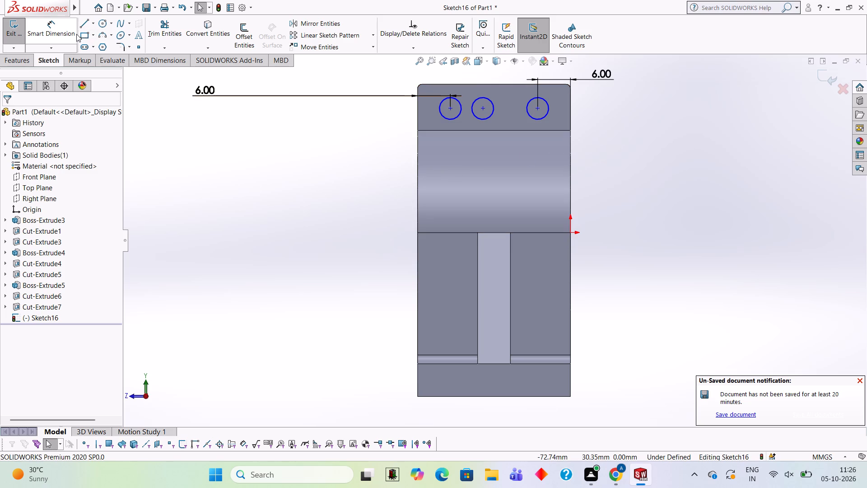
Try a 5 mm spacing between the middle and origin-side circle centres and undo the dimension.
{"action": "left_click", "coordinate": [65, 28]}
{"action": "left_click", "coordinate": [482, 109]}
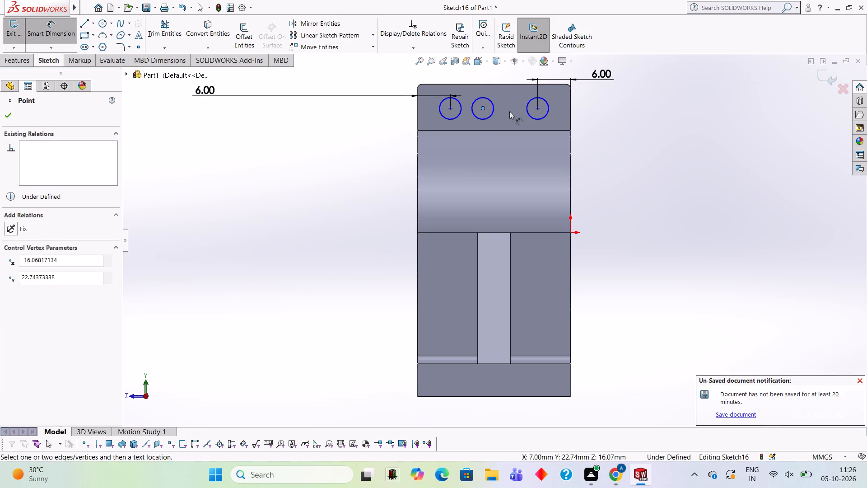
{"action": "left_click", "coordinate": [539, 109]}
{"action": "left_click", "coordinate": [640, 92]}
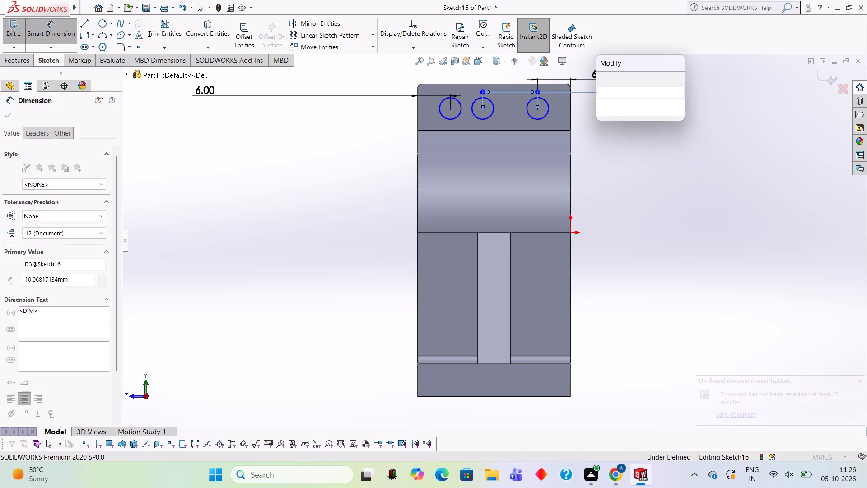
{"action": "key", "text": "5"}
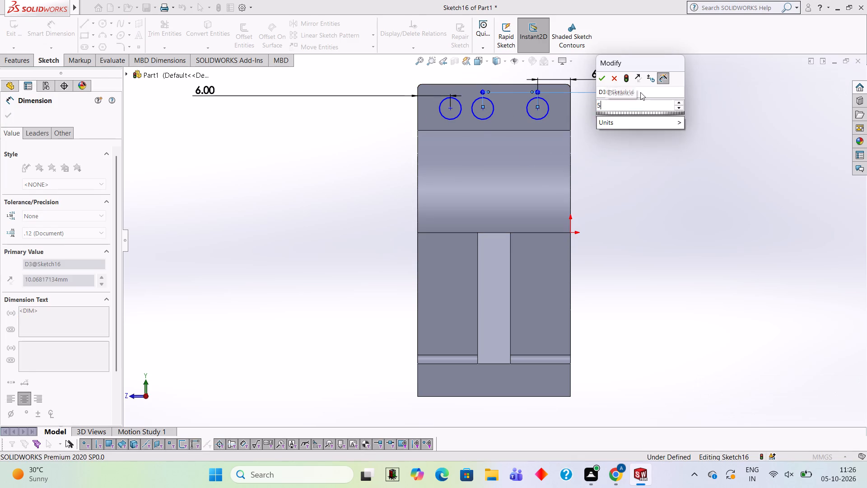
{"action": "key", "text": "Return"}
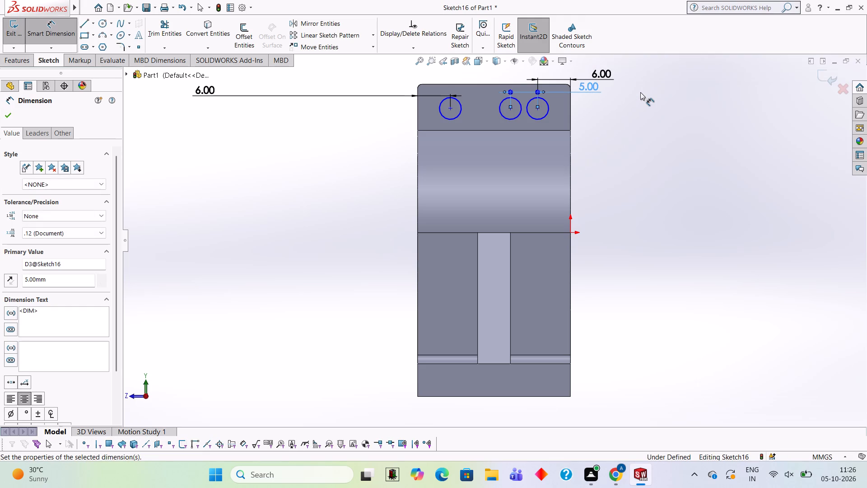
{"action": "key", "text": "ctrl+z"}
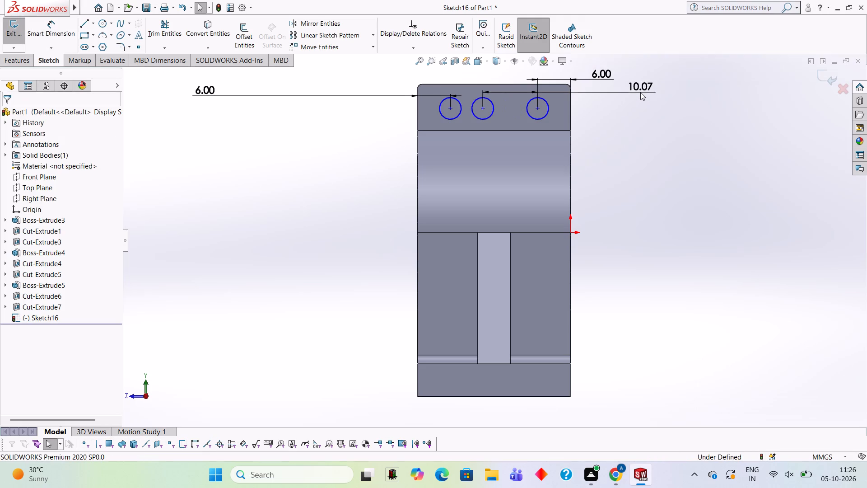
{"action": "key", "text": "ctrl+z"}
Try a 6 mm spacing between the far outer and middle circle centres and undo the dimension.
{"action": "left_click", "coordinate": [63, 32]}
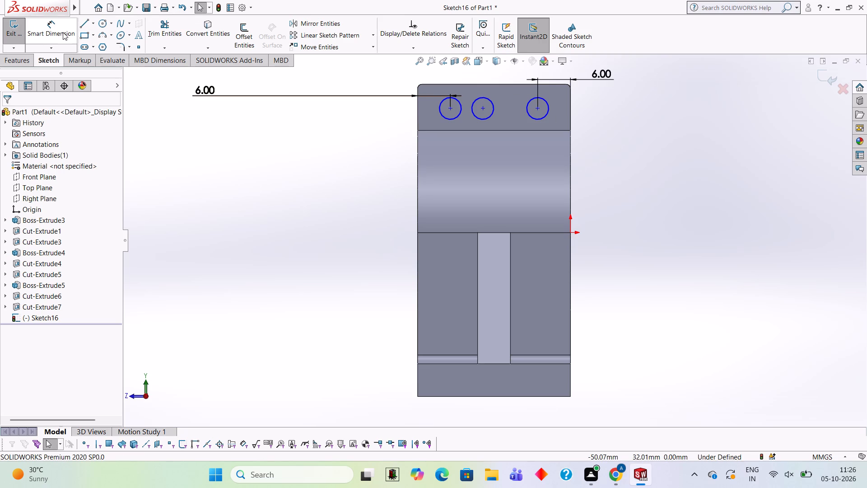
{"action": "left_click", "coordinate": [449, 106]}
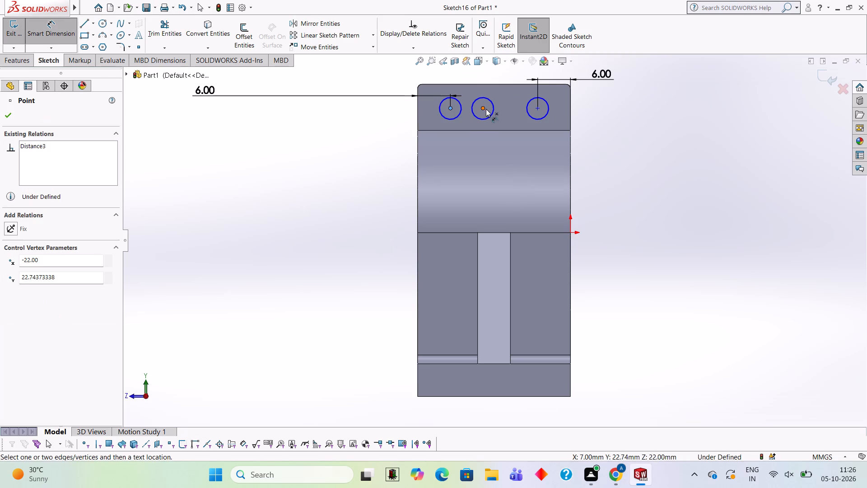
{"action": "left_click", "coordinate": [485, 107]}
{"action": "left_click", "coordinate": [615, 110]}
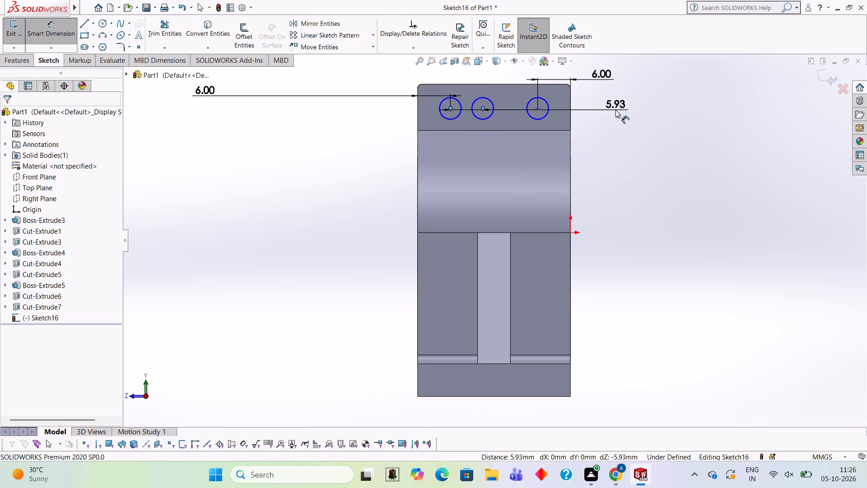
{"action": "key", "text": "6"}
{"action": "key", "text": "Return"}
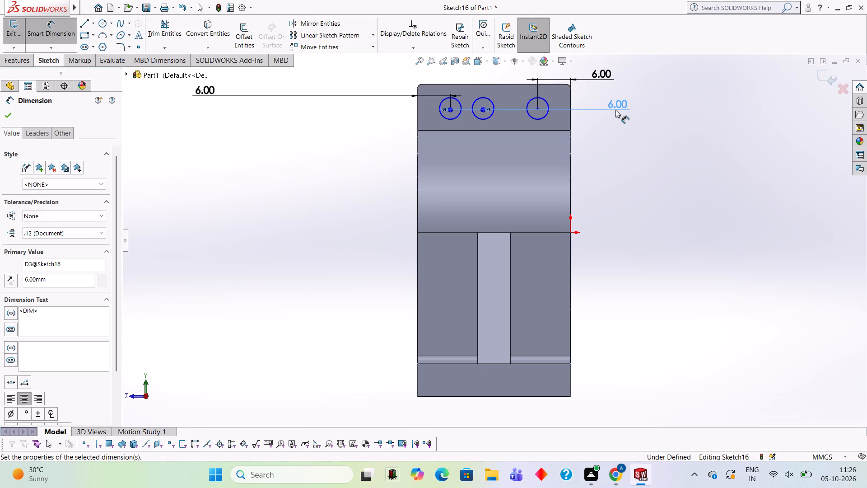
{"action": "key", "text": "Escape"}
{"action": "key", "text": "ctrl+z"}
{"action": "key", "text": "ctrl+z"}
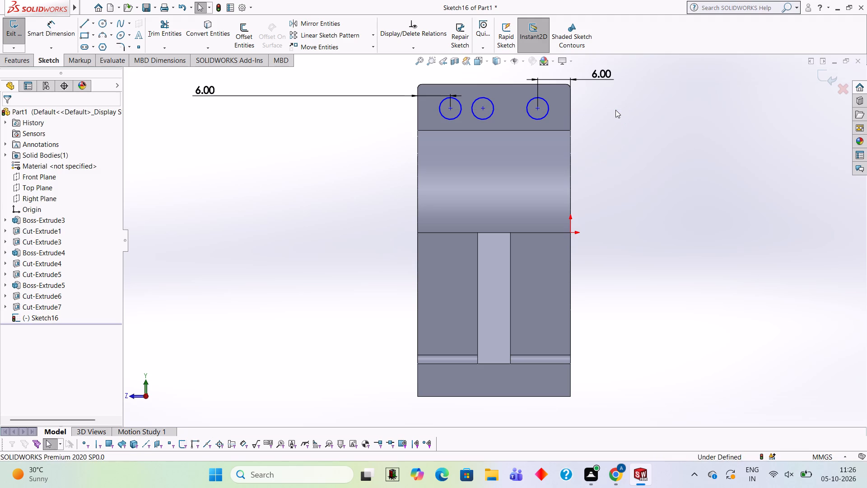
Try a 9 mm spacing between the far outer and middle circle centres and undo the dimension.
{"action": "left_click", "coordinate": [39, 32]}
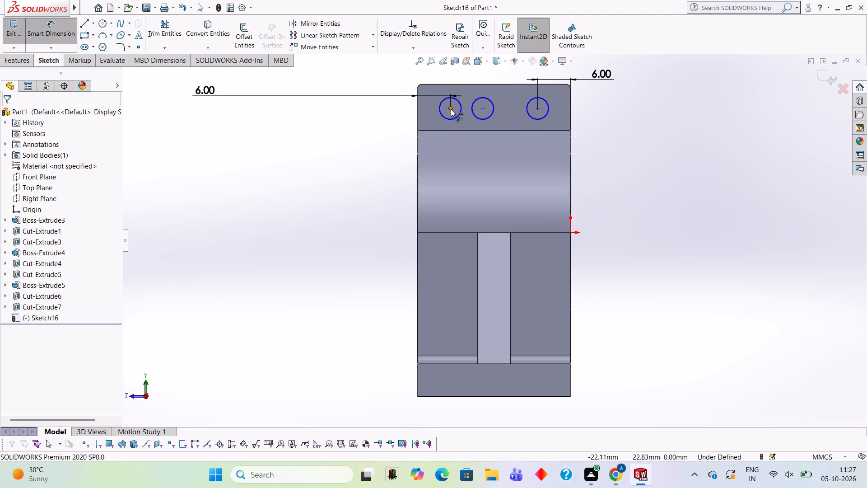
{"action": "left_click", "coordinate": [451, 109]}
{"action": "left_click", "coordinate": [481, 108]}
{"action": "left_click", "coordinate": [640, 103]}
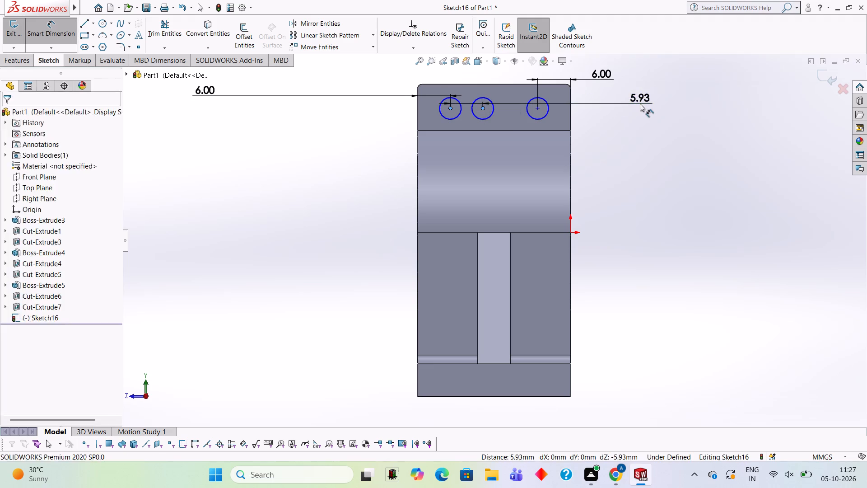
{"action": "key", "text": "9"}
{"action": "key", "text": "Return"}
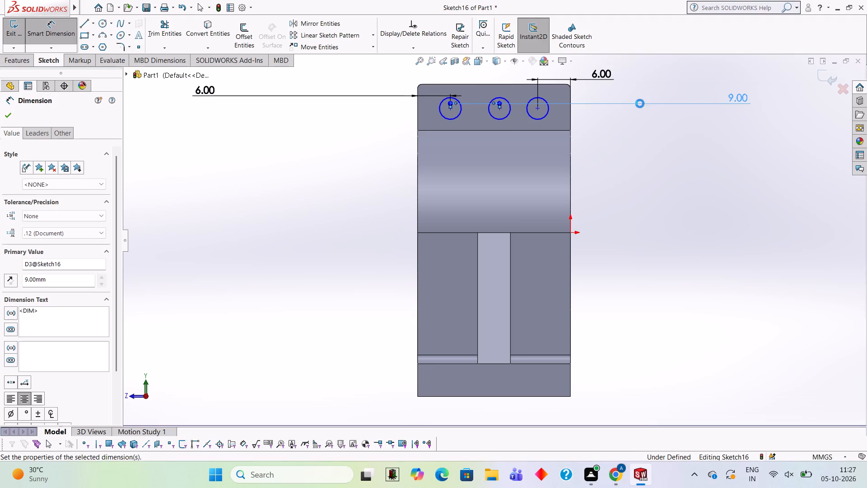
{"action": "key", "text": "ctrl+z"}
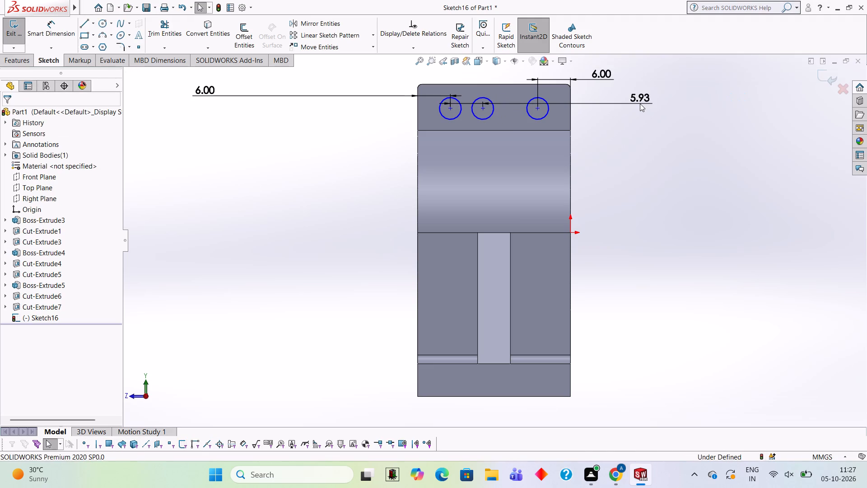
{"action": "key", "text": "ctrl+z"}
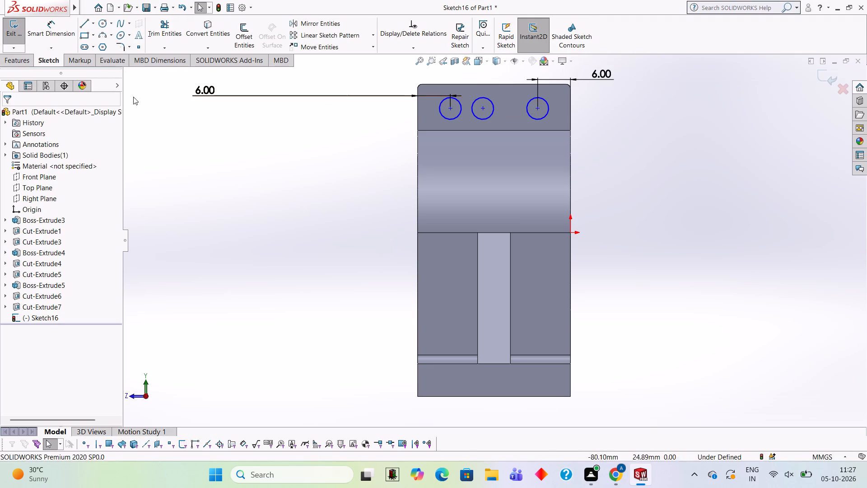
Dimension the middle circle's centre 8 mm from the far outer circle's centre.
{"action": "left_click", "coordinate": [61, 26]}
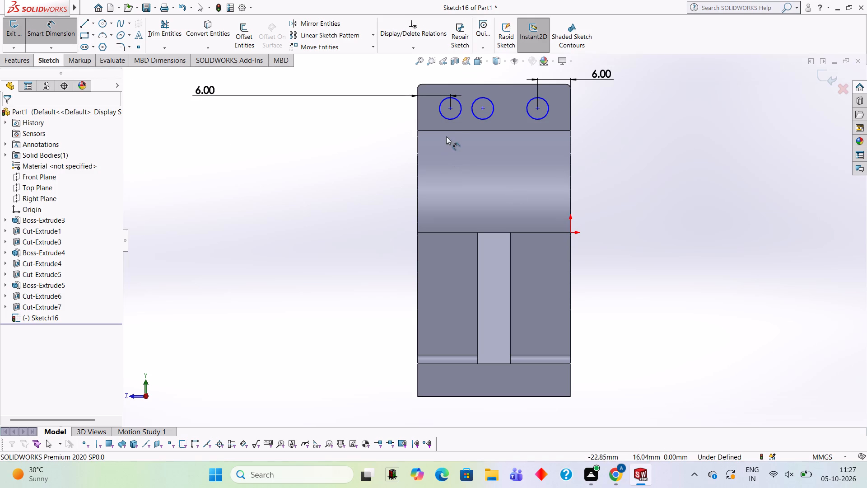
{"action": "left_click", "coordinate": [451, 107]}
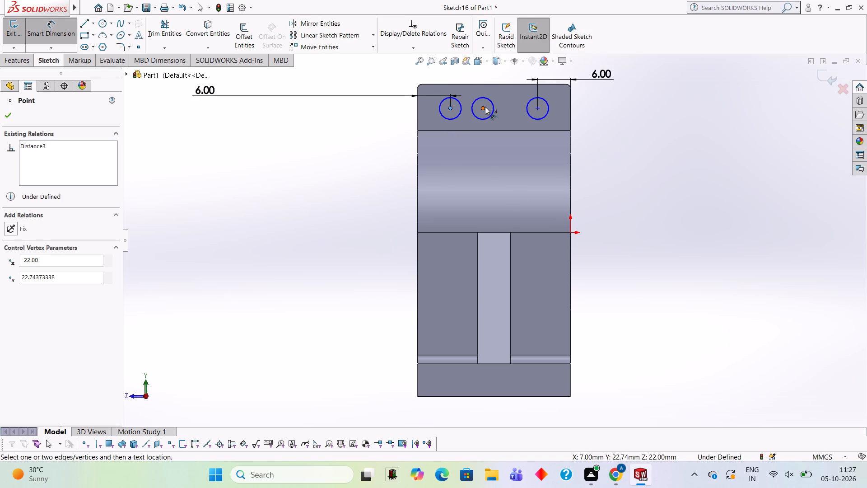
{"action": "left_click", "coordinate": [485, 107]}
{"action": "left_click", "coordinate": [597, 105]}
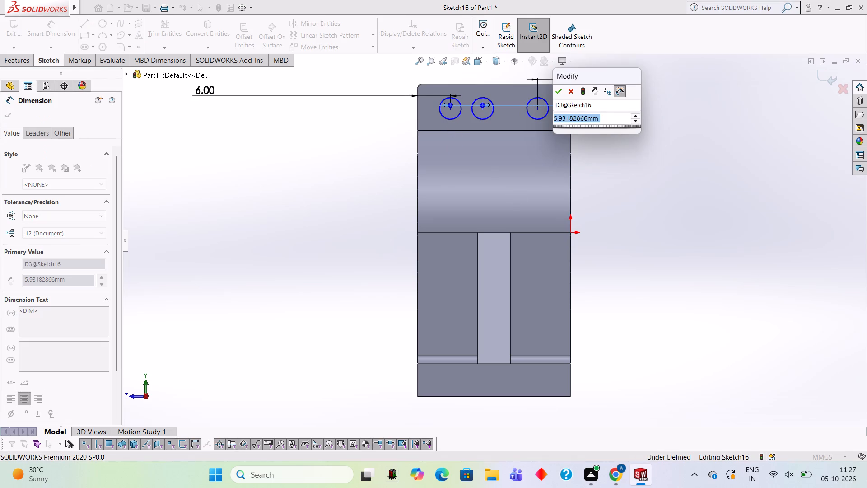
{"action": "key", "text": "8"}
{"action": "key", "text": "Return"}
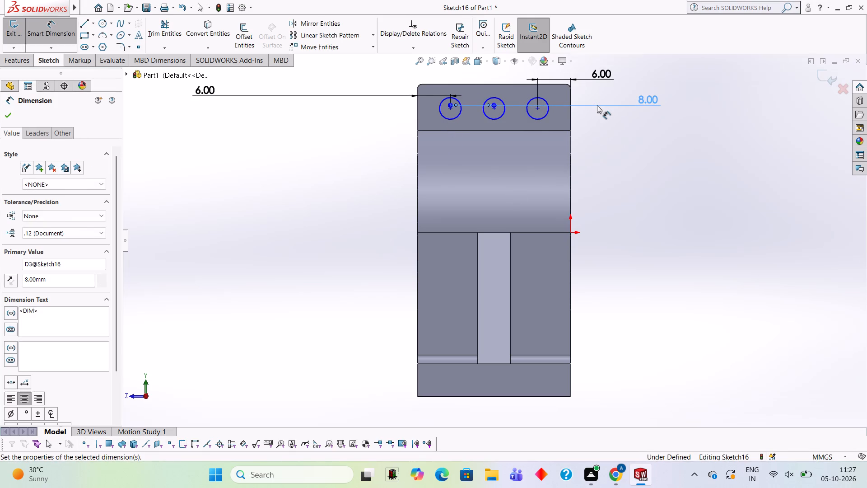
{"action": "key", "text": "Escape"}
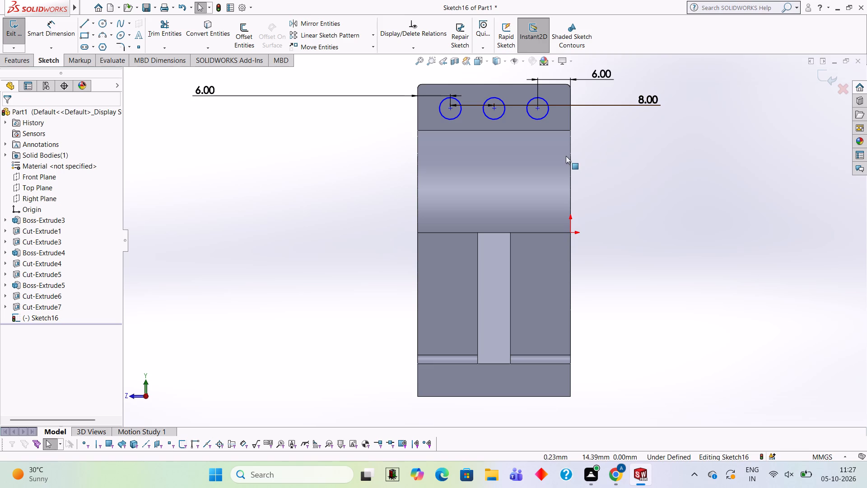
Cut the three circles through both clamp lugs with a blind Extruded Cut 20 mm deep.
{"action": "left_click", "coordinate": [22, 69]}
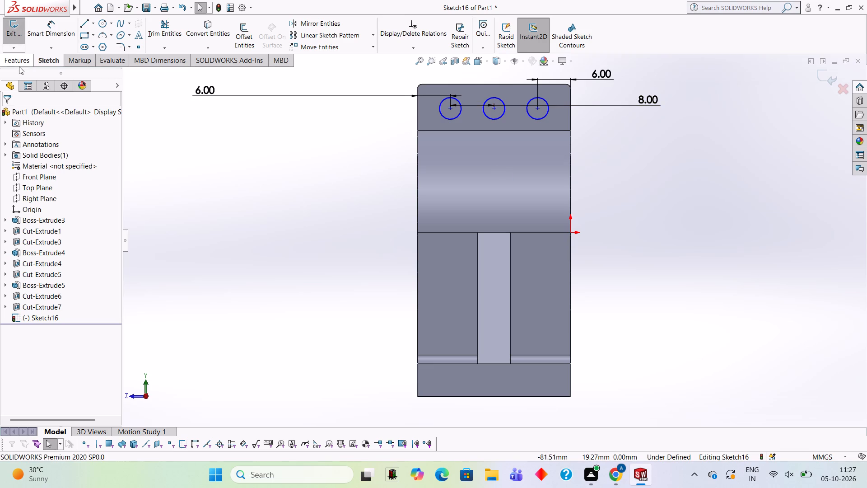
{"action": "left_click", "coordinate": [19, 57]}
{"action": "left_click", "coordinate": [147, 35]}
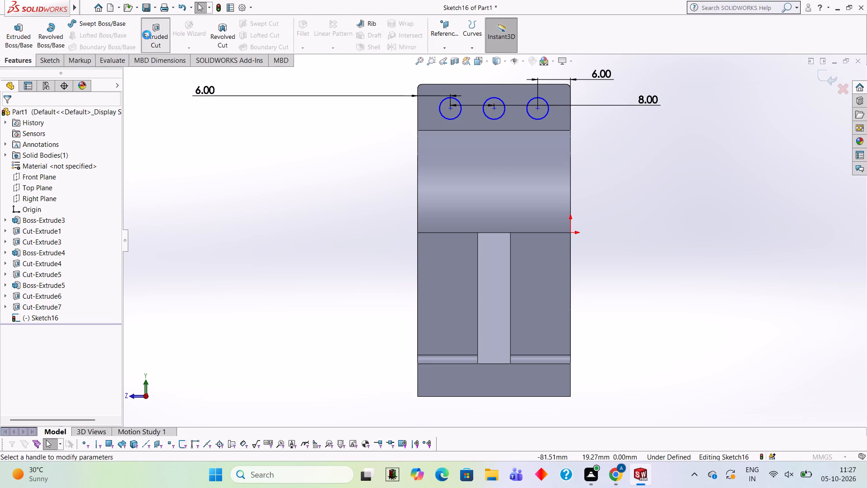
{"action": "middle_click_drag", "start_coordinate": [261, 110], "coordinate": [358, 151]}
{"action": "middle_click_drag", "start_coordinate": [304, 181], "coordinate": [295, 171]}
{"action": "left_click", "coordinate": [81, 220]}
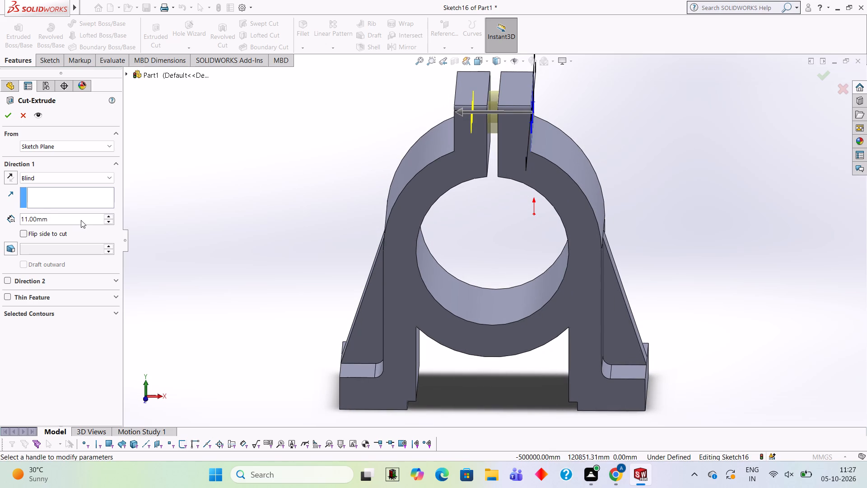
{"action": "key", "text": "BackSpace"}
{"action": "key", "text": "BackSpace"}
{"action": "key", "text": "BackSpace"}
{"action": "key", "text": "BackSpace"}
{"action": "key", "text": "BackSpace"}
{"action": "key", "text": "BackSpace"}
{"action": "key", "text": "BackSpace"}
{"action": "key", "text": "BackSpace"}
{"action": "key", "text": "BackSpace"}
{"action": "key", "text": "BackSpace"}
{"action": "key", "text": "BackSpace"}
{"action": "key", "text": "BackSpace"}
{"action": "key", "text": "BackSpace"}
{"action": "key", "text": "BackSpace"}
{"action": "key", "text": "BackSpace"}
{"action": "key", "text": "BackSpace"}
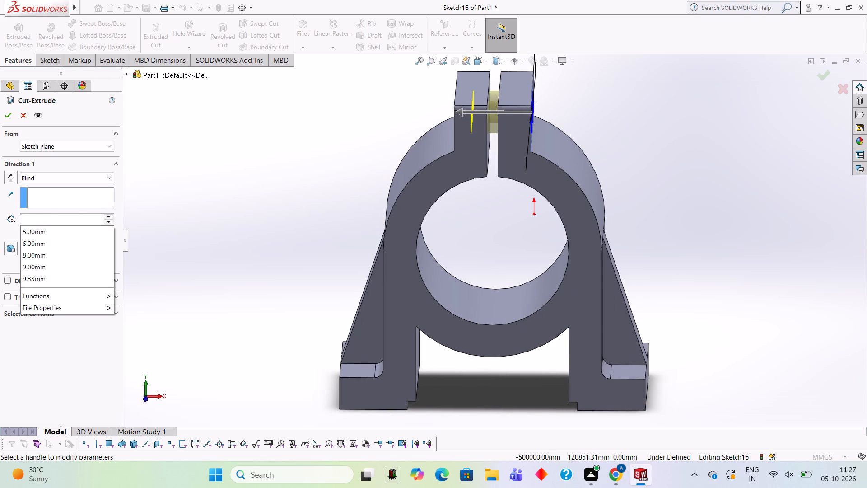
{"action": "type", "text": "20"}
{"action": "key", "text": "Return"}
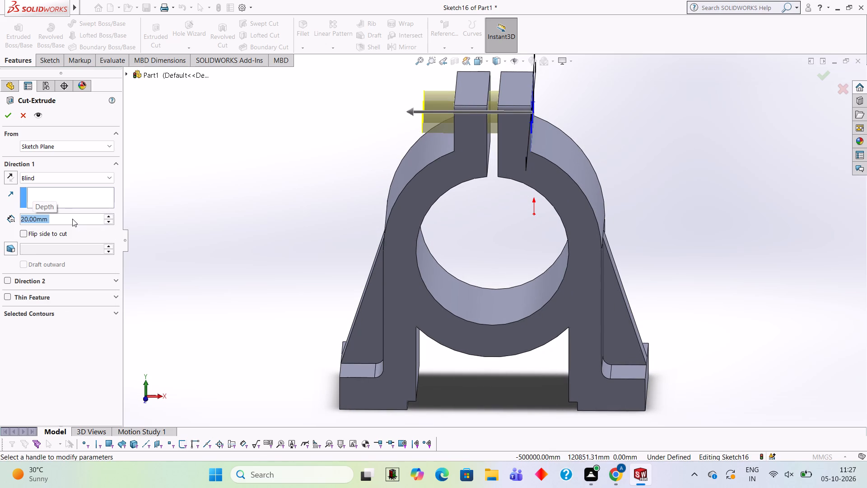
{"action": "left_click", "coordinate": [14, 117]}
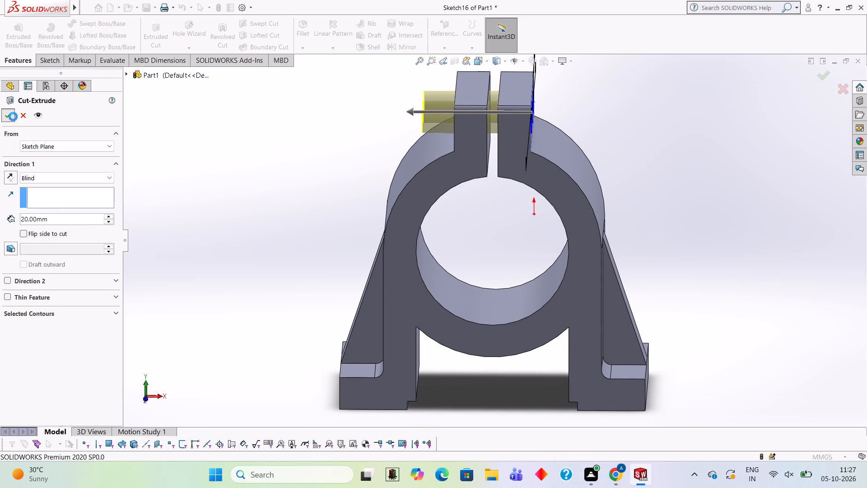
{"action": "left_click", "coordinate": [325, 141]}
Start a sketch on the top face of the +X foot, on the +Z side of the gusset rib, viewed normal to it.
{"action": "scroll", "coordinate": [325, 145], "scroll_direction": "up", "scroll_amount": 2}
{"action": "middle_click_drag", "start_coordinate": [325, 145], "coordinate": [277, 152]}
{"action": "scroll", "coordinate": [415, 221], "scroll_direction": "up", "scroll_amount": 1}
{"action": "middle_click_drag", "start_coordinate": [415, 221], "coordinate": [391, 208]}
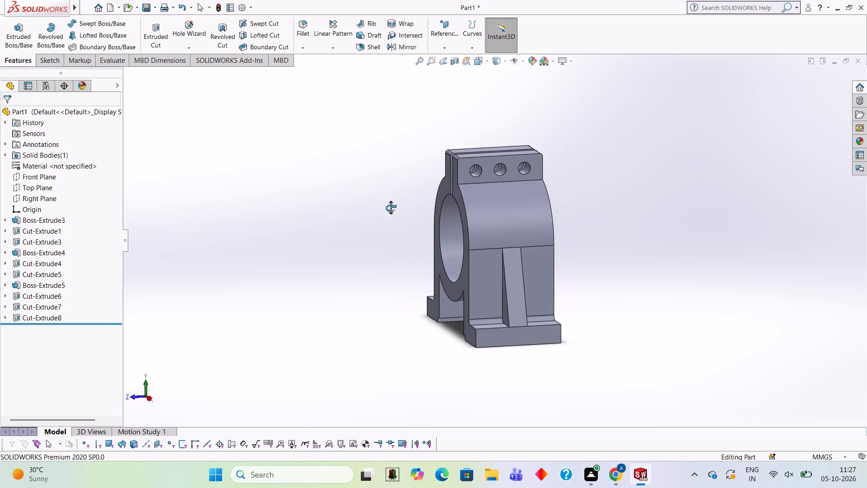
{"action": "middle_click_drag", "start_coordinate": [391, 208], "coordinate": [405, 234]}
{"action": "middle_click", "coordinate": [571, 254]}
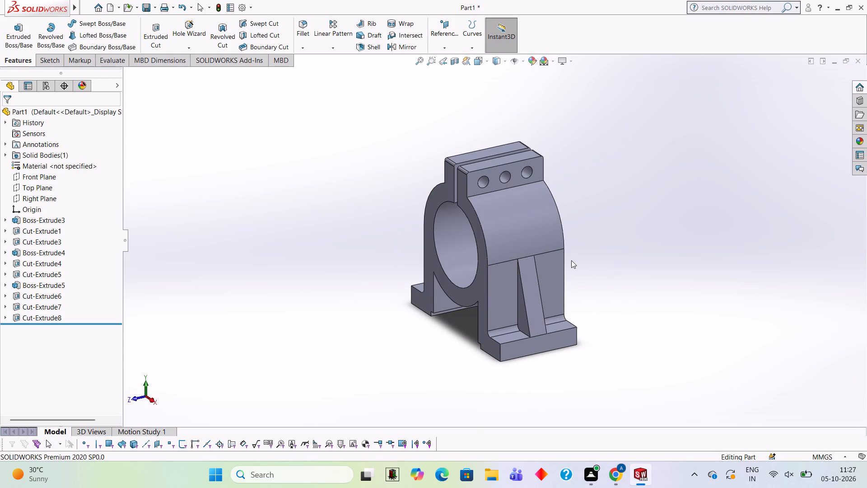
{"action": "middle_click_drag", "start_coordinate": [592, 238], "coordinate": [602, 323]}
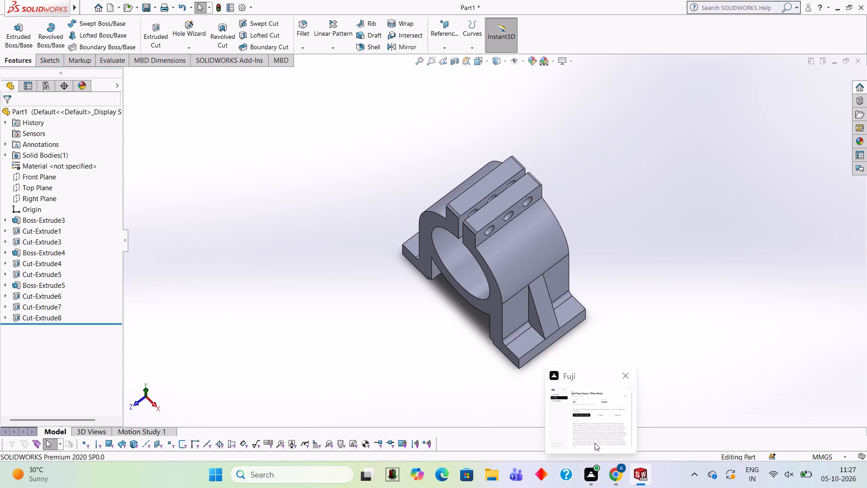
{"action": "middle_click_drag", "start_coordinate": [566, 233], "coordinate": [569, 275]}
{"action": "scroll", "coordinate": [521, 305], "scroll_direction": "down", "scroll_amount": 3}
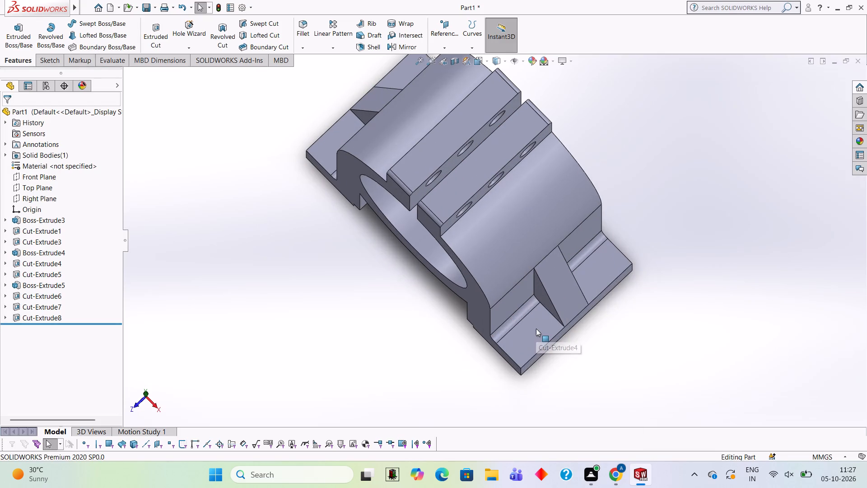
{"action": "left_click", "coordinate": [536, 328]}
{"action": "left_click", "coordinate": [577, 303]}
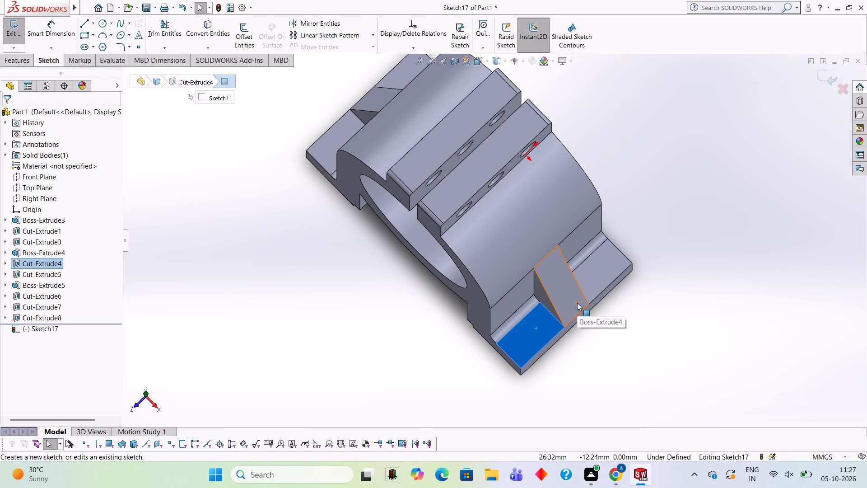
{"action": "key", "text": "ctrl+8"}
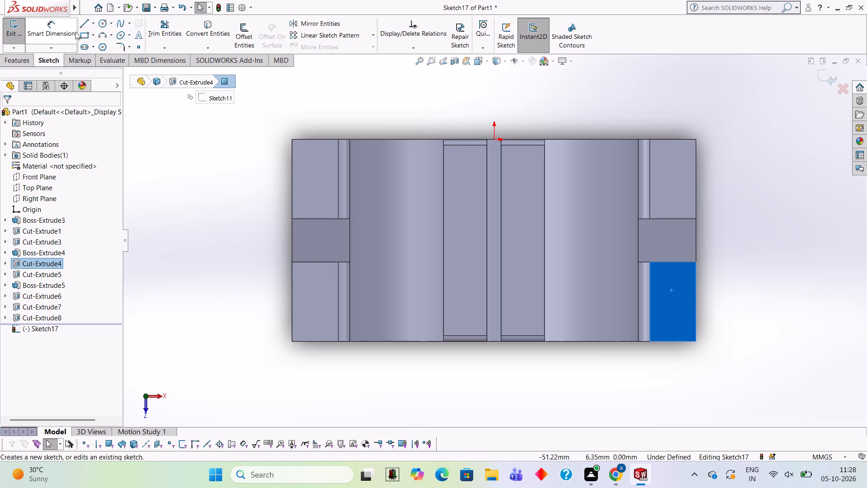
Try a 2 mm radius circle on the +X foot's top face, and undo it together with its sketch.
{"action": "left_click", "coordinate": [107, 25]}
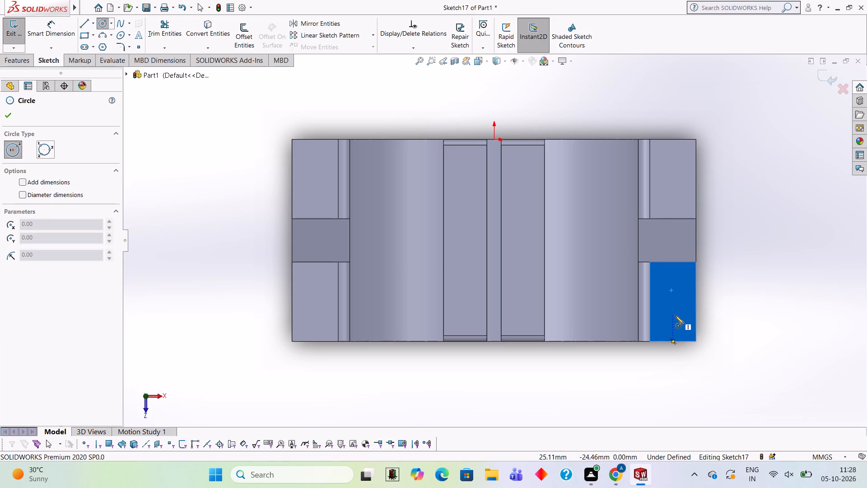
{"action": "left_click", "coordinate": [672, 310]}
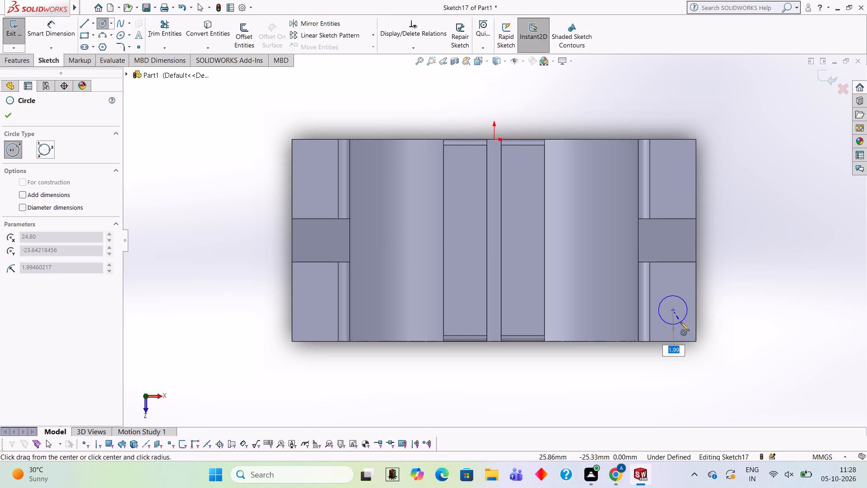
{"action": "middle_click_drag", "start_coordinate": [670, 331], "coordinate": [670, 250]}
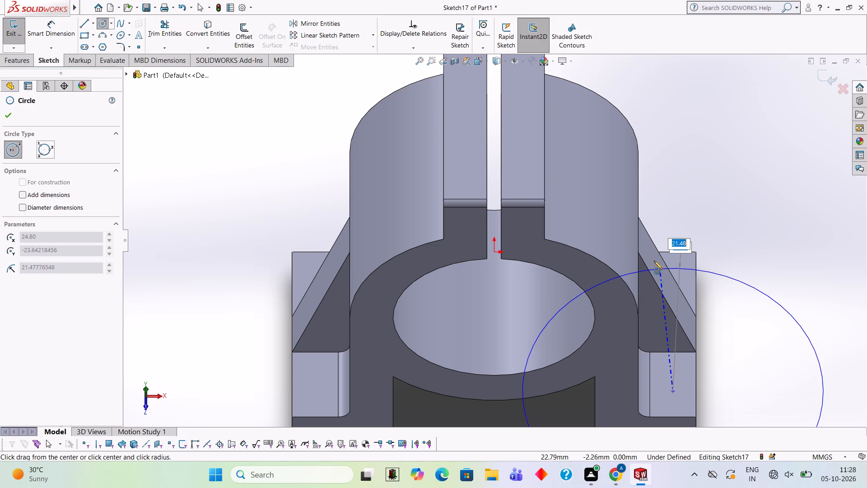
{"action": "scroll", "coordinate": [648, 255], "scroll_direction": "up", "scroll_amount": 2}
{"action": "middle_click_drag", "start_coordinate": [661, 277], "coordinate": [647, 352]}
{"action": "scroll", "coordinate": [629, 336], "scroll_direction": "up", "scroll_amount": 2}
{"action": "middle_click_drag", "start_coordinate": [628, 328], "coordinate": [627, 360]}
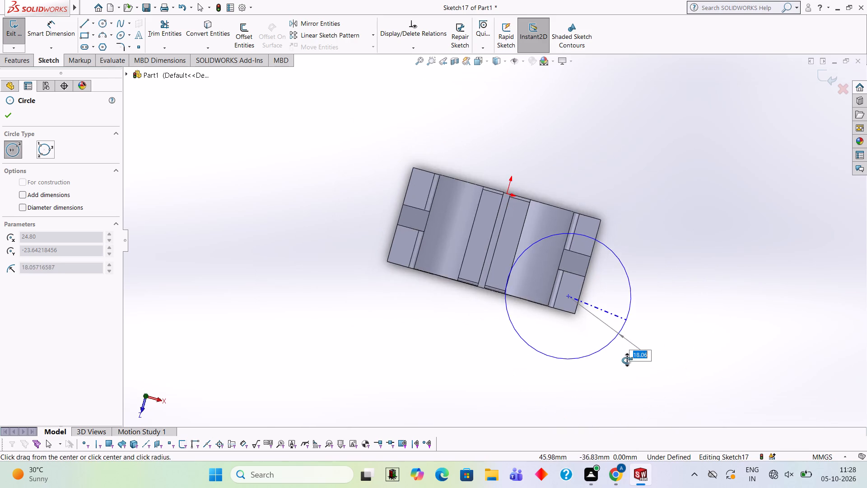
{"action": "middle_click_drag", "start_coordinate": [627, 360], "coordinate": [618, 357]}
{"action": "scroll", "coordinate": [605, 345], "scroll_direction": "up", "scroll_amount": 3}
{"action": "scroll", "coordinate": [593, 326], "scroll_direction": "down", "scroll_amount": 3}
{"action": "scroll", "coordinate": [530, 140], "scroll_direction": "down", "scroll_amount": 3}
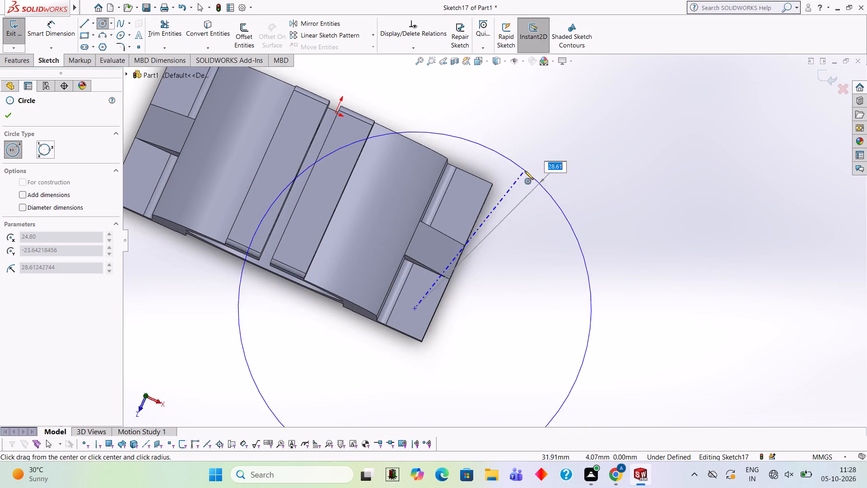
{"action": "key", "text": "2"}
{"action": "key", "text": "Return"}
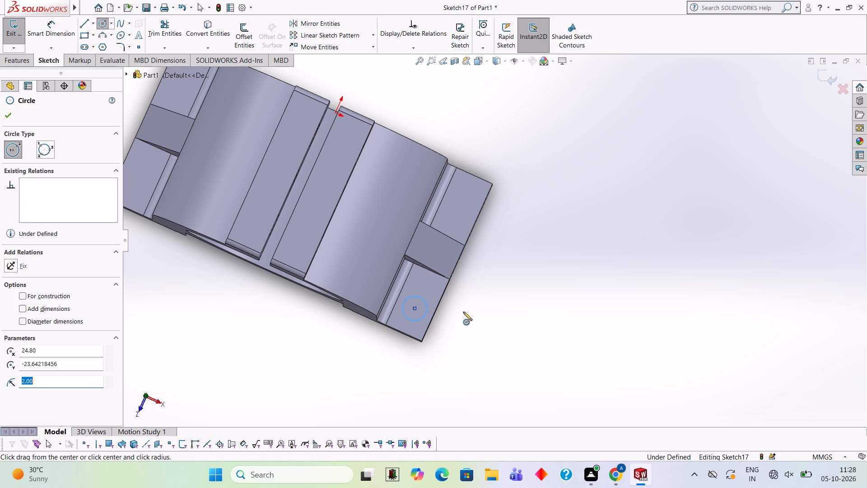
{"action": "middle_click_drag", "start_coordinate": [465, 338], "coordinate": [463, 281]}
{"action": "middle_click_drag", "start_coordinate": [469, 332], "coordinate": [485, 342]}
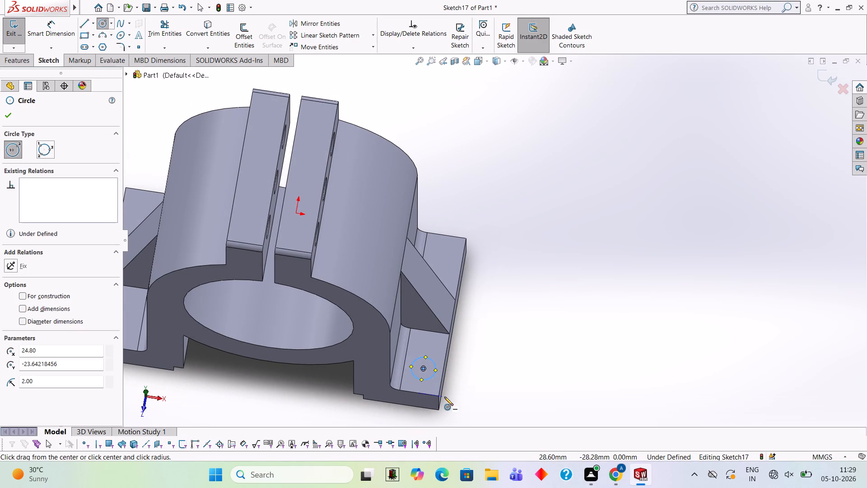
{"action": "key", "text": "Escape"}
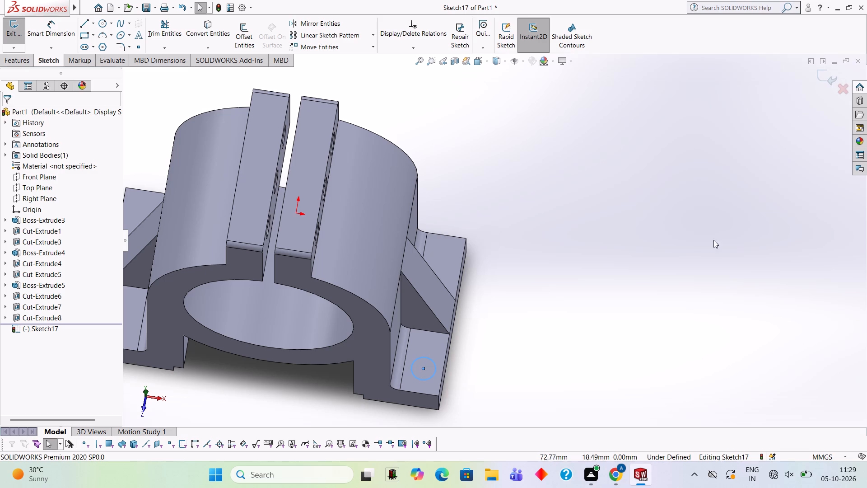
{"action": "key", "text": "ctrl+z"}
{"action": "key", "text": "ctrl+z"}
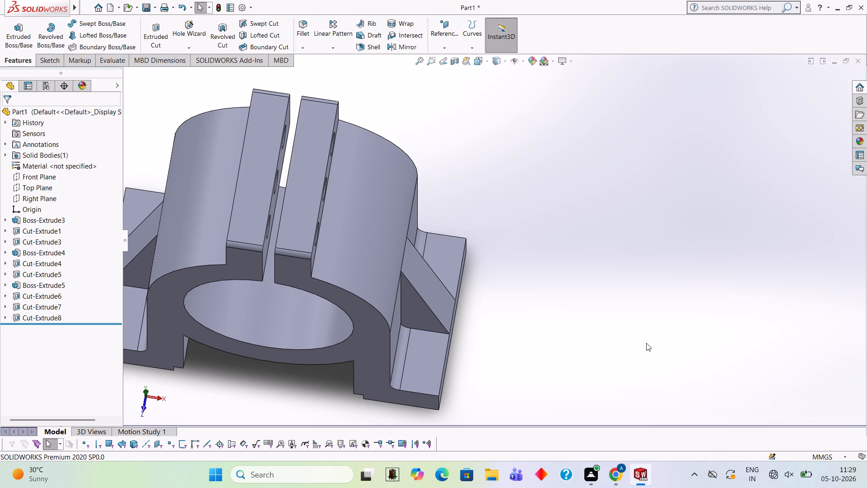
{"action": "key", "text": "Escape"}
Start a new sketch on the +X foot's top face, on the +Z side of the gusset rib, viewed normal to it.
{"action": "left_click", "coordinate": [447, 342]}
{"action": "left_click", "coordinate": [438, 346]}
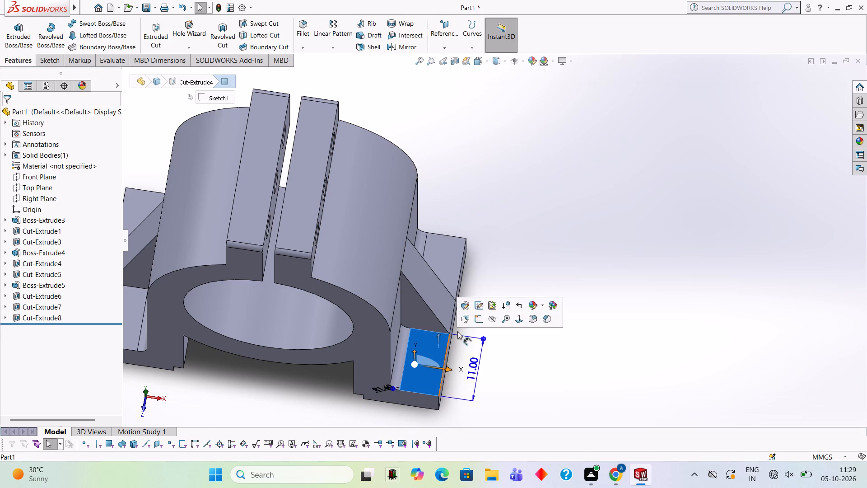
{"action": "left_click", "coordinate": [476, 321]}
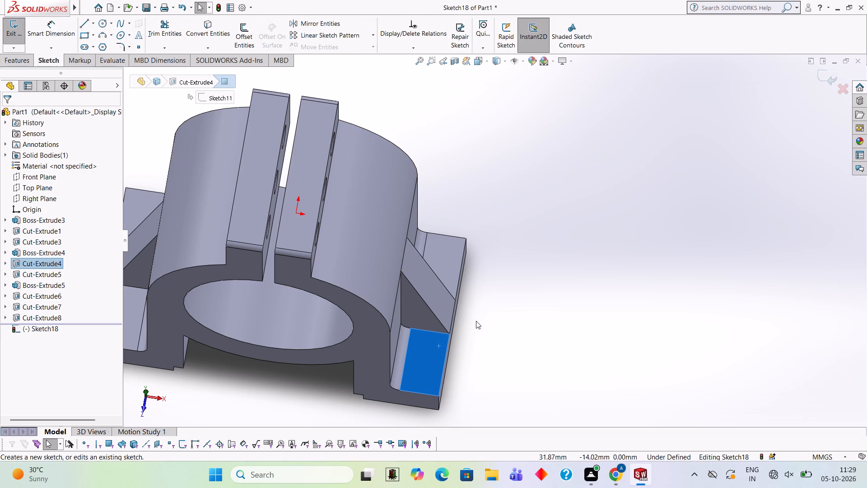
{"action": "key", "text": "ctrl+8"}
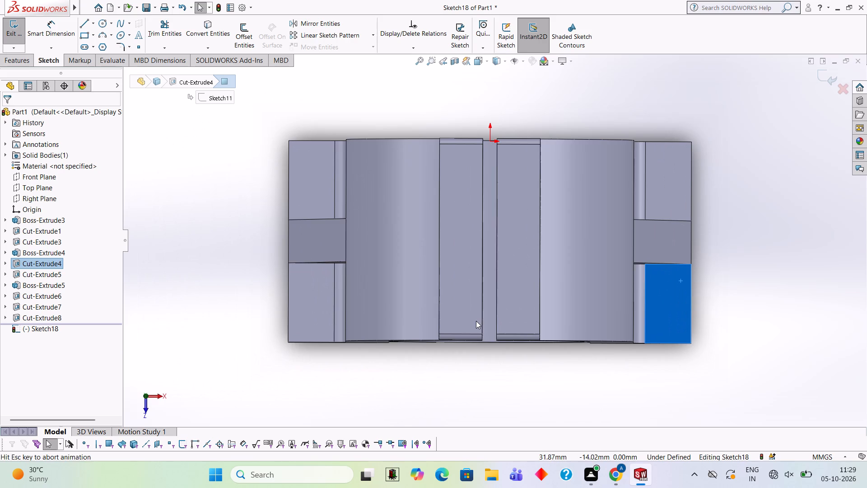
{"action": "key", "text": "Escape"}
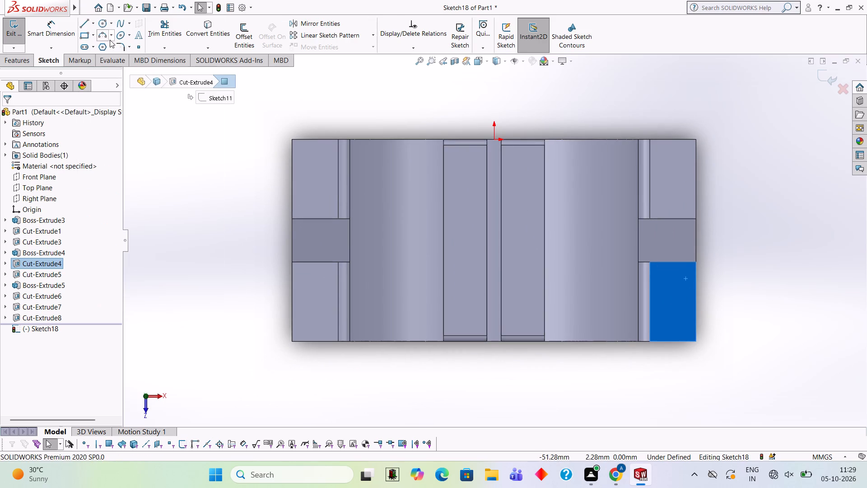
Sketch a circle of 2 mm radius near the middle of the +X foot face, aligned with its edge midpoint.
{"action": "left_click", "coordinate": [103, 22]}
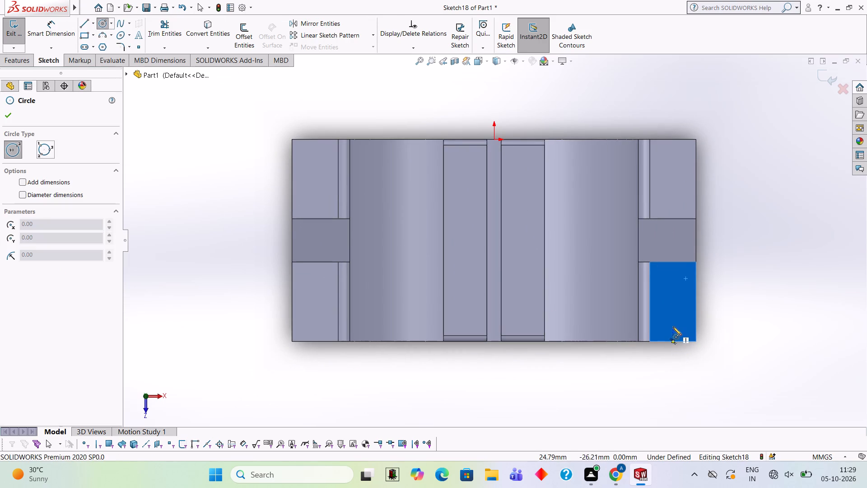
{"action": "left_click", "coordinate": [671, 306]}
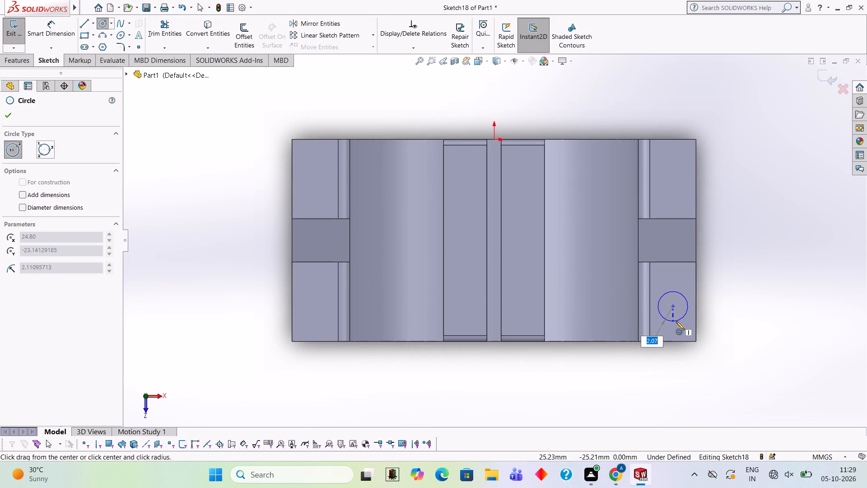
{"action": "key", "text": "2"}
{"action": "key", "text": "Return"}
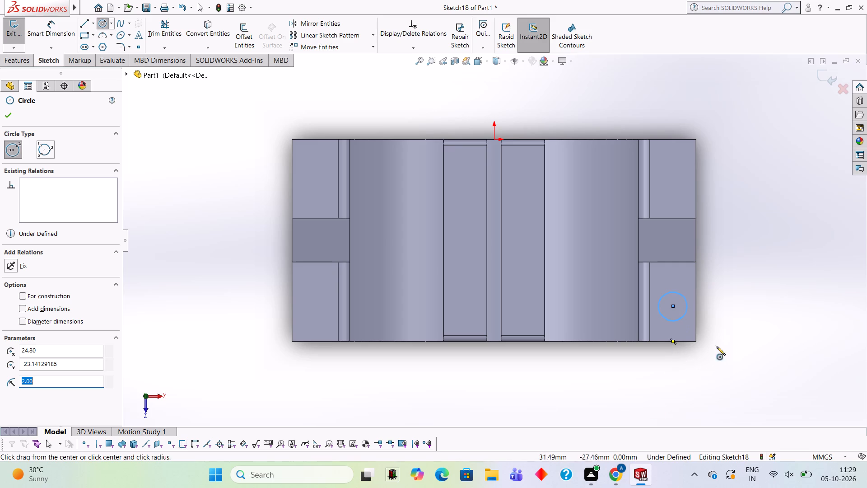
Dimension the circle's centre 5.5 mm from the gusset rib edge bordering the foot face.
{"action": "left_click", "coordinate": [44, 35]}
{"action": "left_click", "coordinate": [669, 261]}
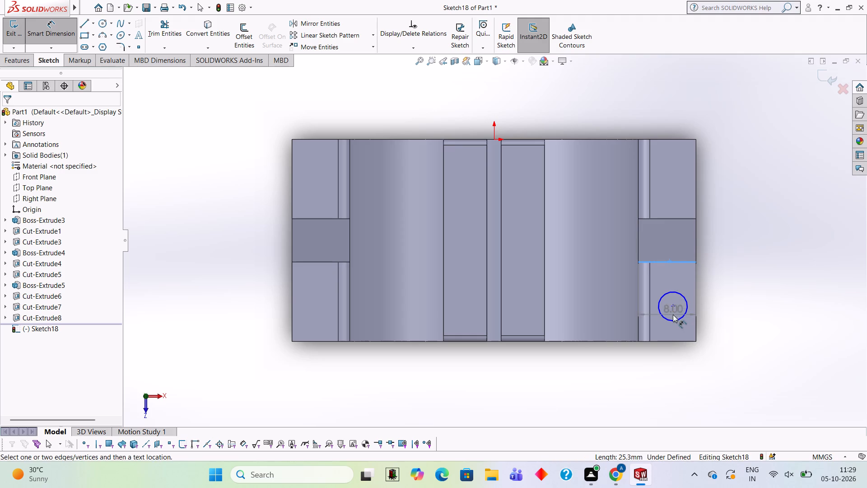
{"action": "left_click", "coordinate": [673, 307]}
{"action": "left_click", "coordinate": [727, 282]}
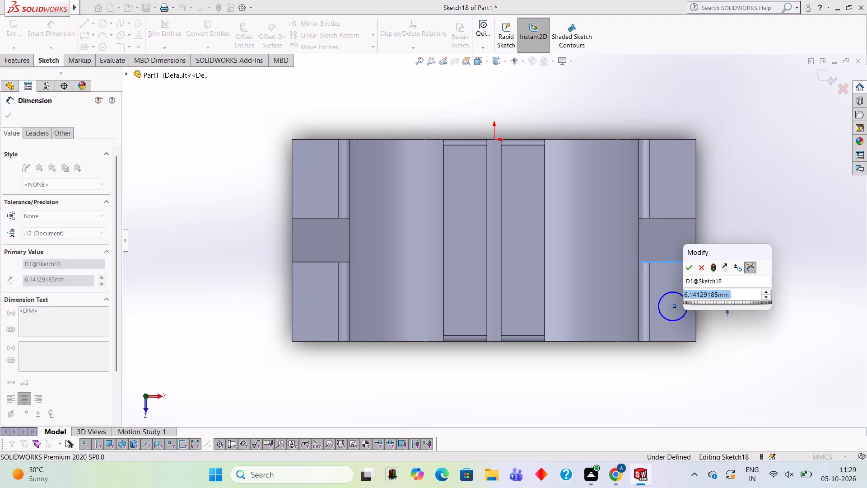
{"action": "key", "text": "4"}
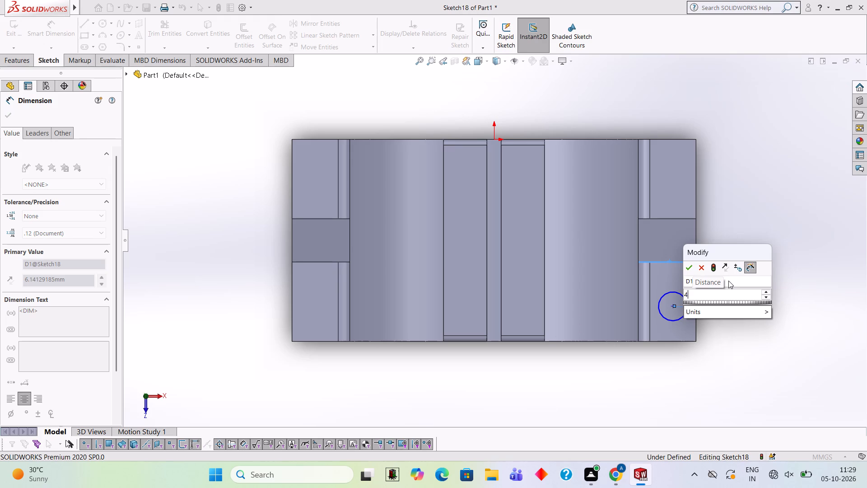
{"action": "key", "text": "period"}
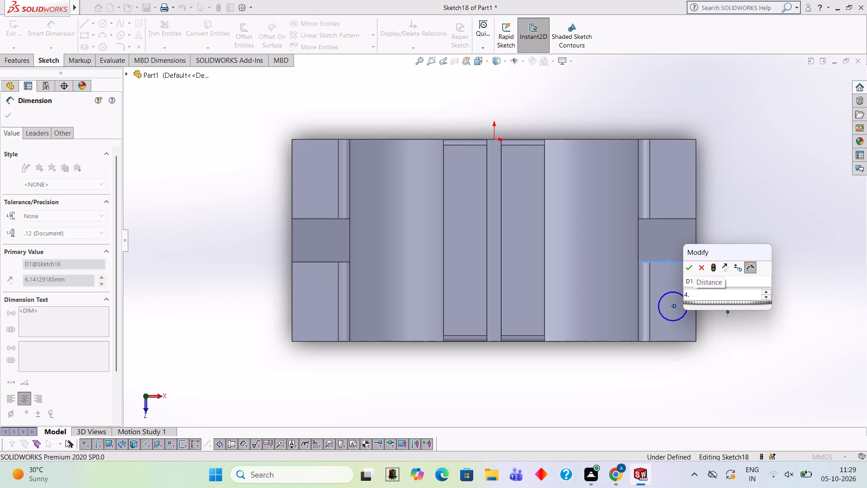
{"action": "key", "text": "BackSpace"}
{"action": "key", "text": "BackSpace"}
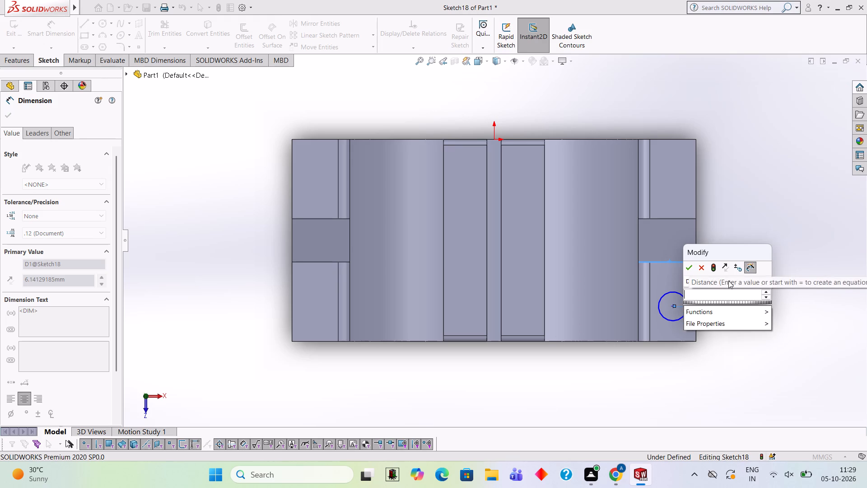
{"action": "type", "text": "5."}
{"action": "key", "text": "5"}
{"action": "key", "text": "Return"}
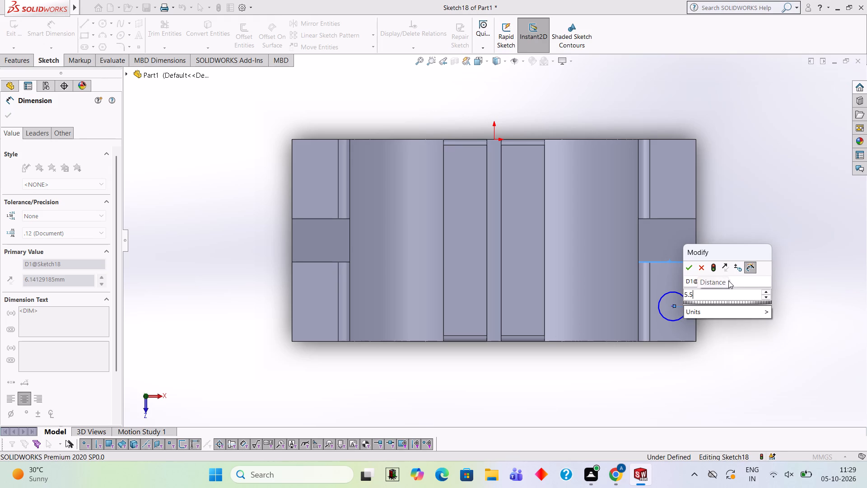
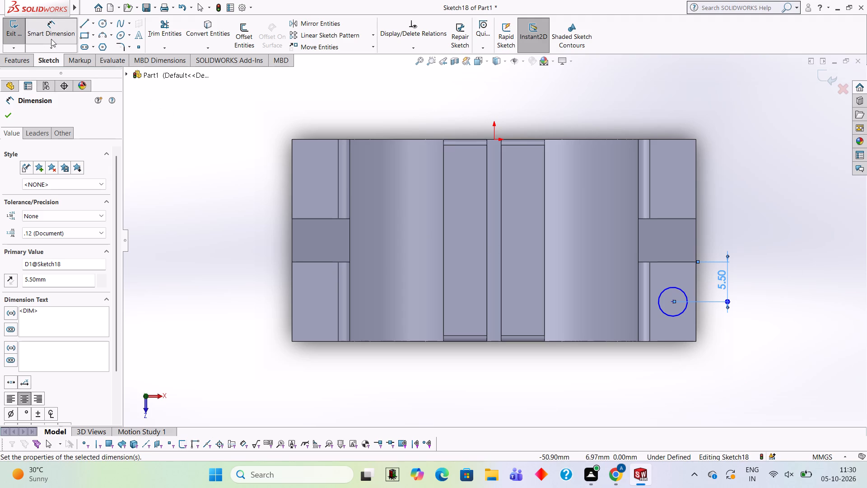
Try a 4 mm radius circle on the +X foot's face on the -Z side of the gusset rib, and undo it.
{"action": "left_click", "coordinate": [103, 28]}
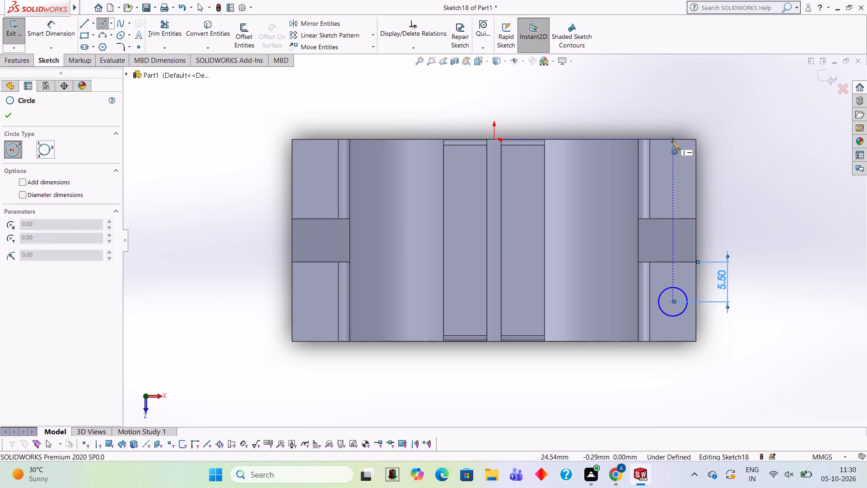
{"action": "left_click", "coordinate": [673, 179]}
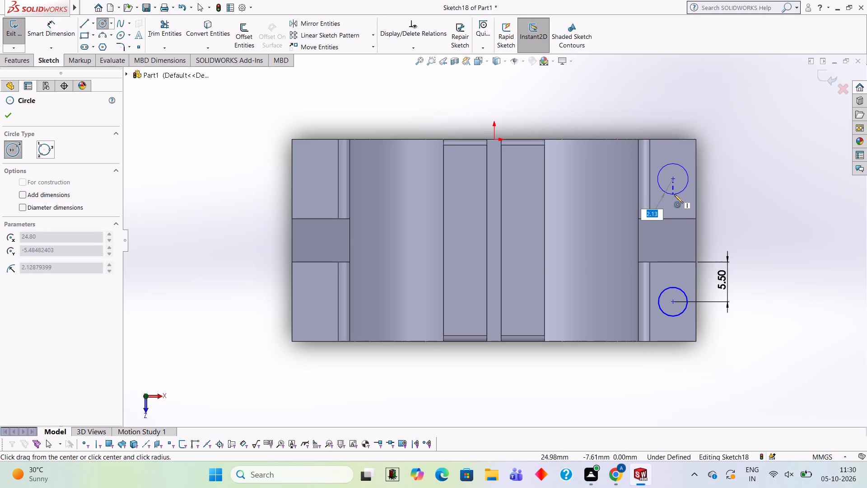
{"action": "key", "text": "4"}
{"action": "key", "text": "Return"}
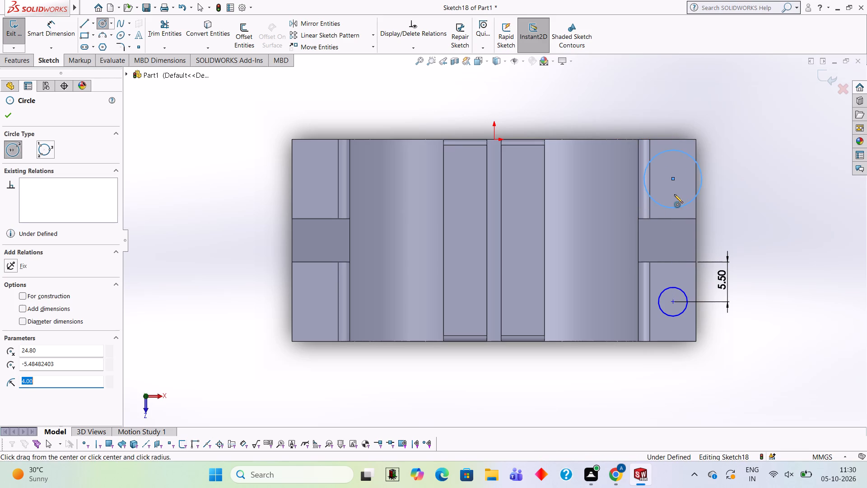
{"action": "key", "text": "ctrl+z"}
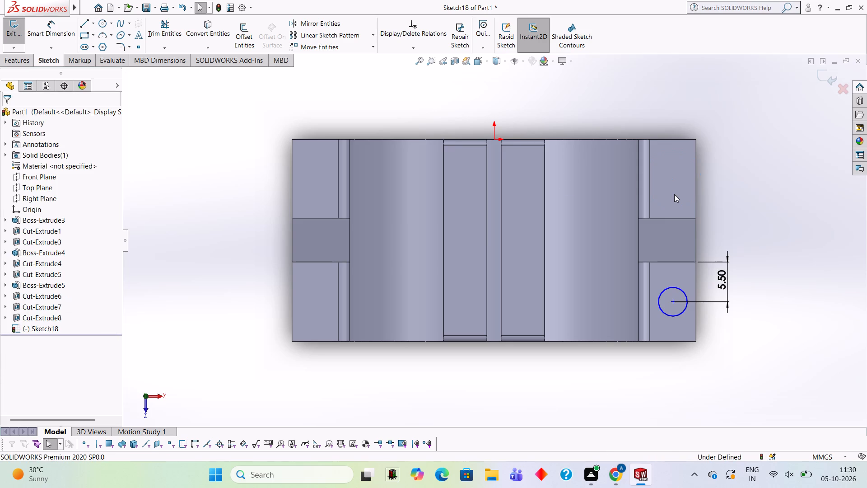
Sketch a 2 mm radius circle on the +X foot's -Z portion, in line with the existing circle's centre.
{"action": "left_click", "coordinate": [107, 26]}
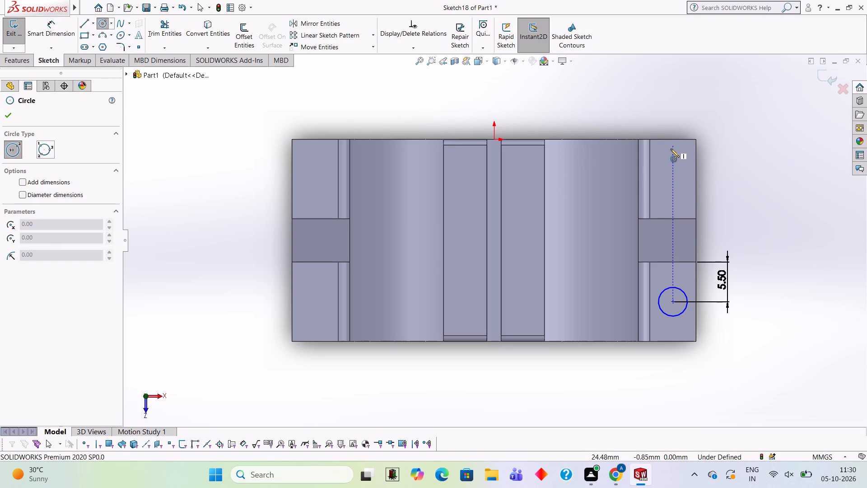
{"action": "left_click", "coordinate": [671, 179]}
{"action": "key", "text": "2"}
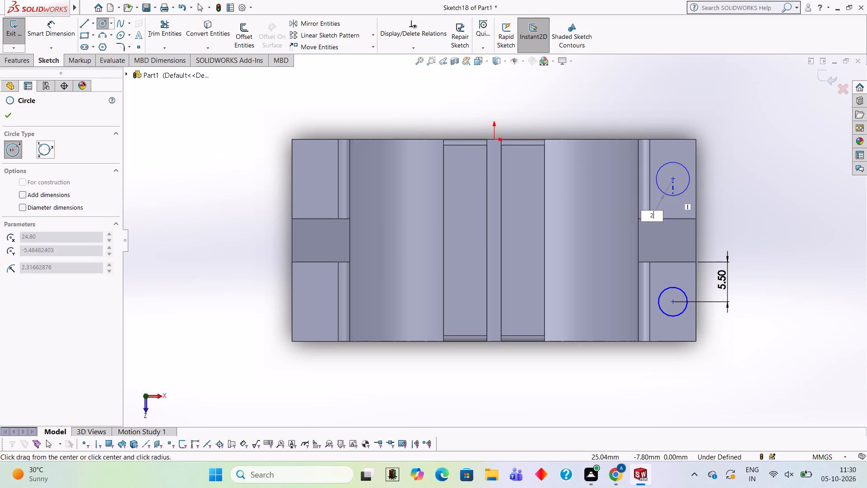
{"action": "key", "text": "Return"}
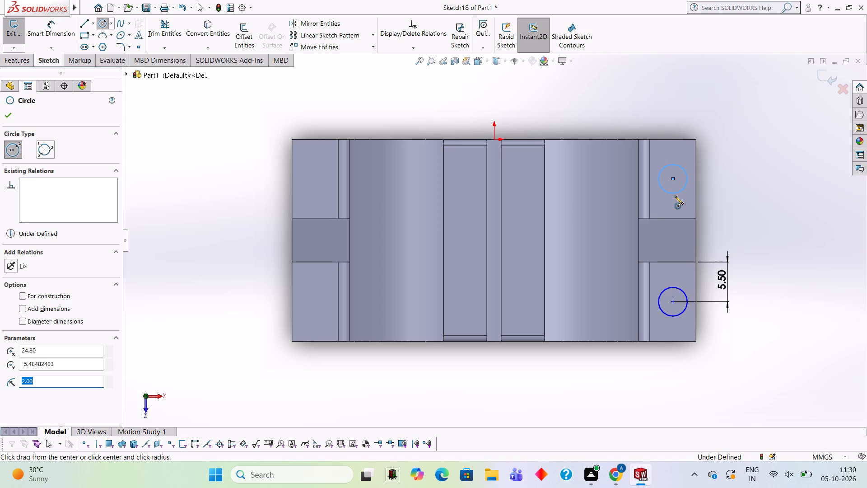
Dimension the new circle's centre 5.5 mm from the +X foot's outer edge on the -Z side.
{"action": "left_click", "coordinate": [37, 41]}
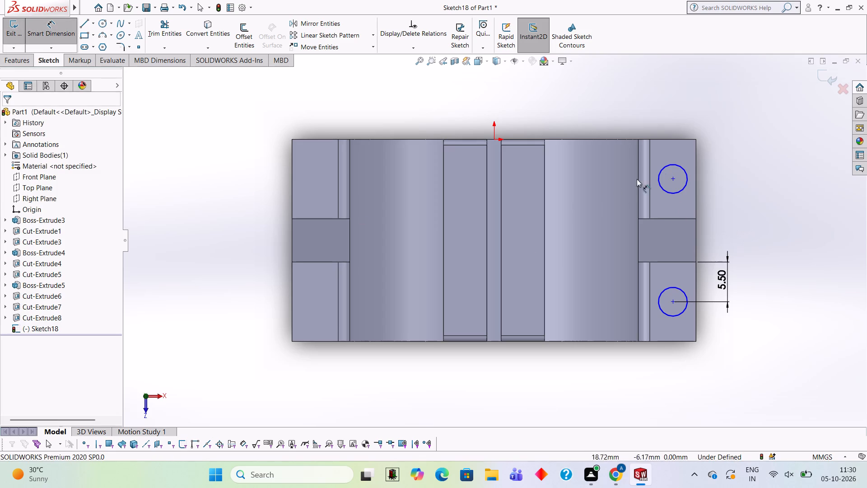
{"action": "left_click", "coordinate": [671, 179]}
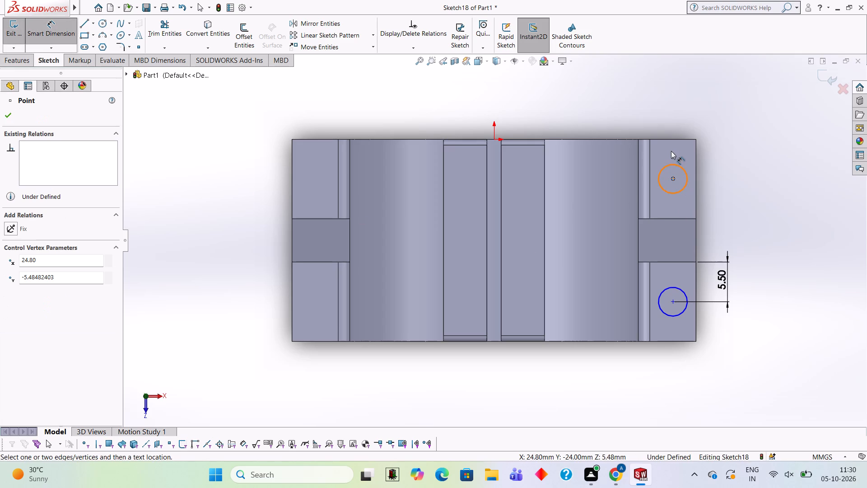
{"action": "left_click", "coordinate": [671, 141]}
{"action": "left_click", "coordinate": [759, 164]}
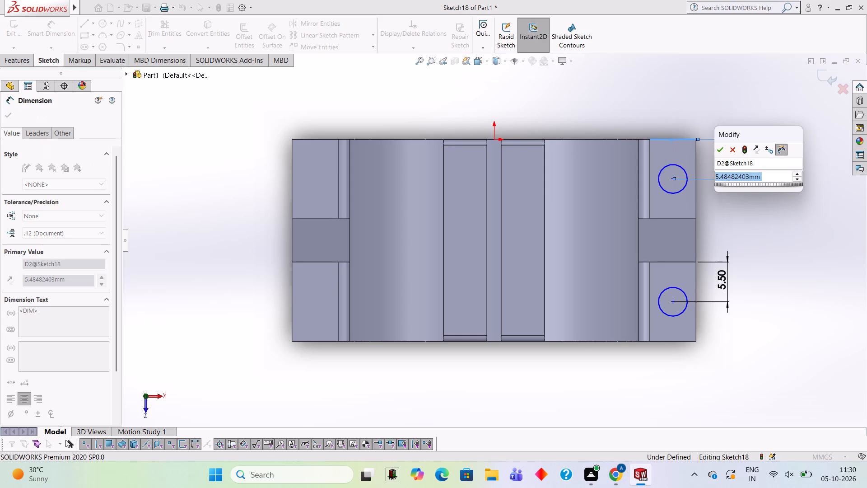
{"action": "type", "text": "5.5"}
{"action": "key", "text": "Return"}
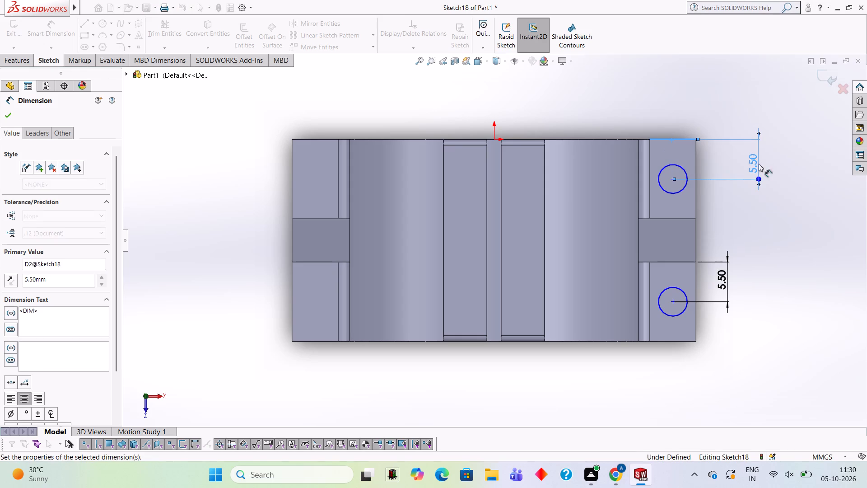
{"action": "key", "text": "Escape"}
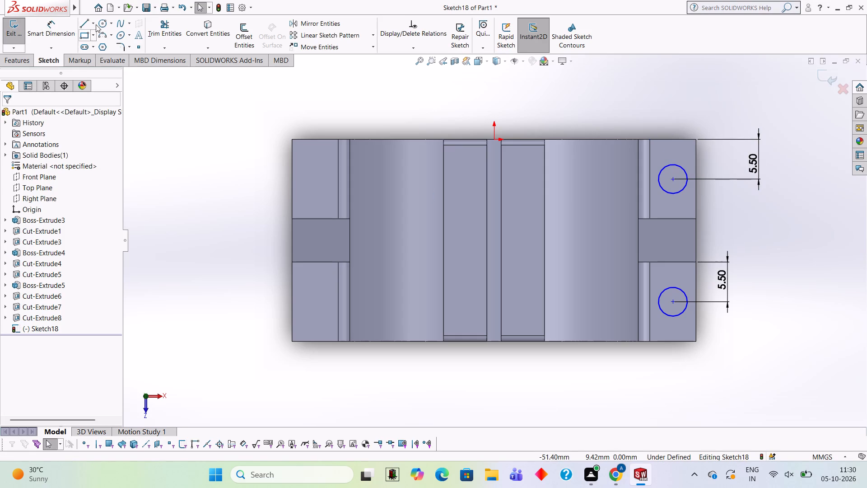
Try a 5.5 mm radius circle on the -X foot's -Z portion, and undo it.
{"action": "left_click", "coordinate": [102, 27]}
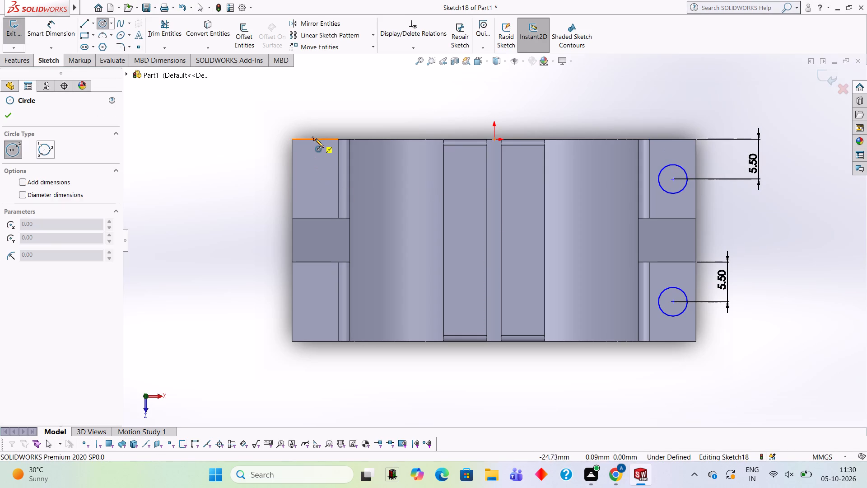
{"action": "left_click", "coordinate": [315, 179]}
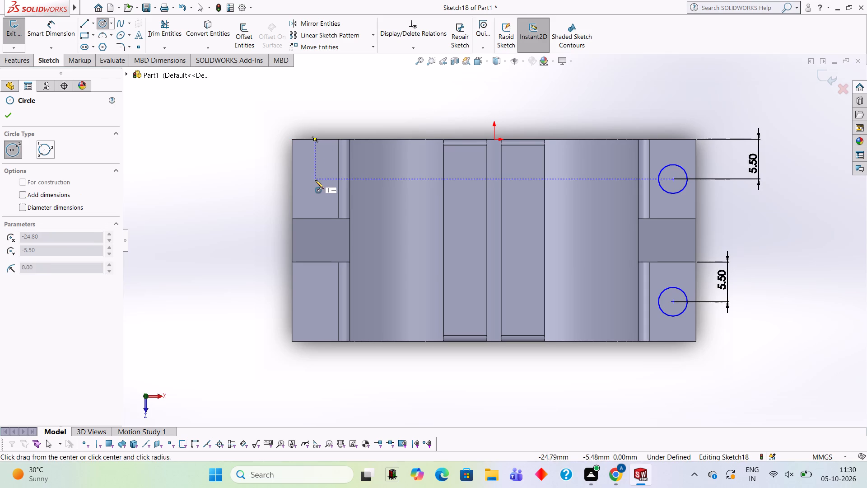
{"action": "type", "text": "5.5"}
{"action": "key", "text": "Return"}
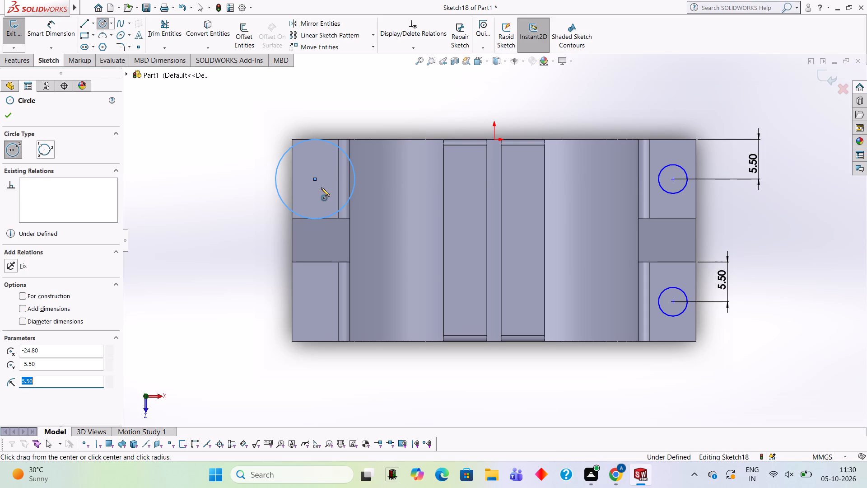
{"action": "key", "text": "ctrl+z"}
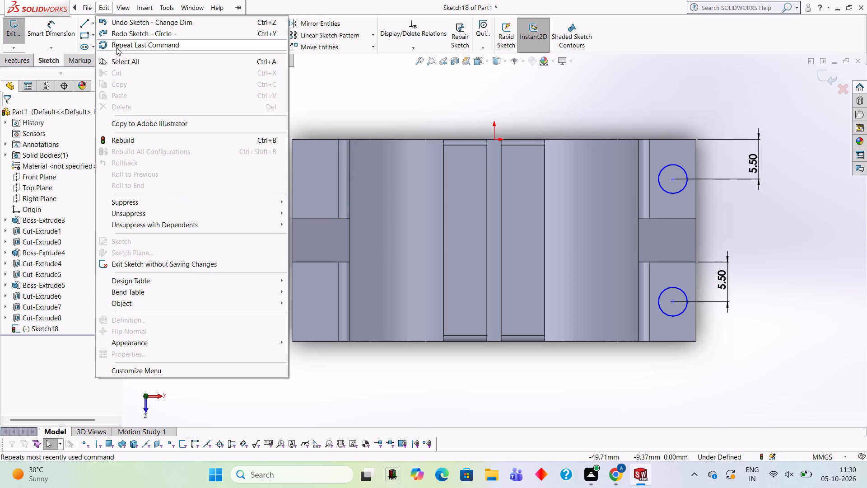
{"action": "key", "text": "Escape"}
Sketch two 2 mm radius circles on the -X foot, one each side of the rib, aligned with the +X foot circles.
{"action": "left_click", "coordinate": [106, 21]}
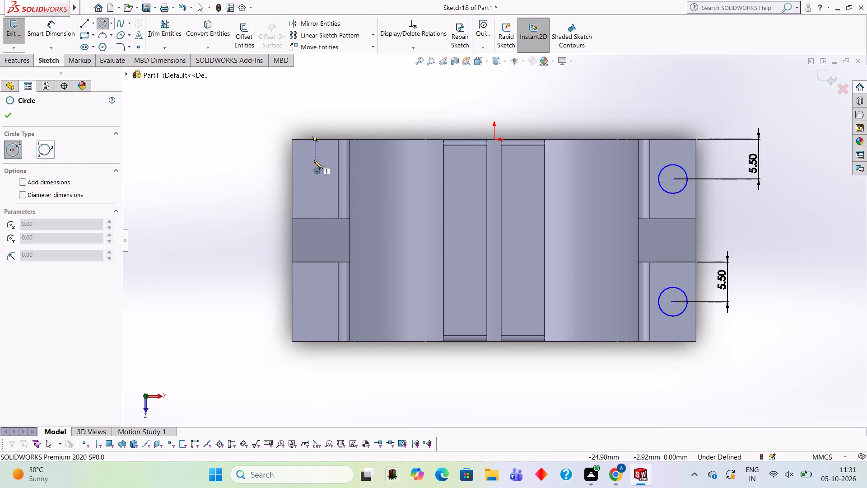
{"action": "left_click", "coordinate": [315, 180]}
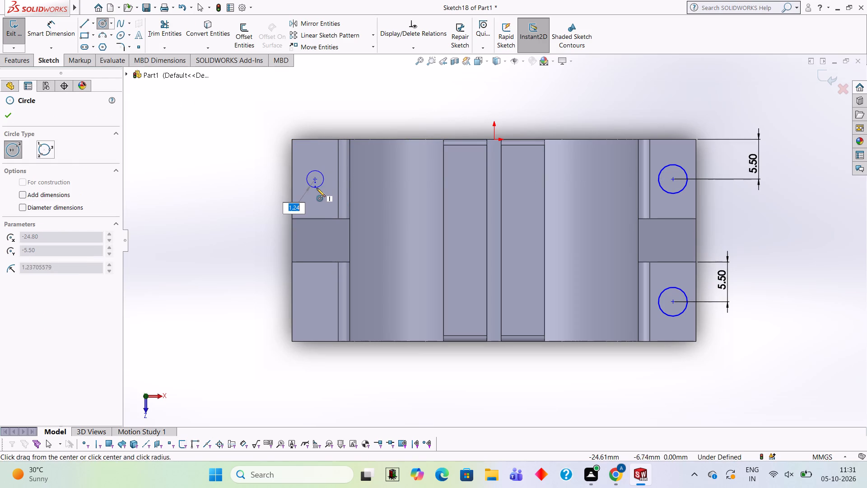
{"action": "key", "text": "2"}
{"action": "key", "text": "Return"}
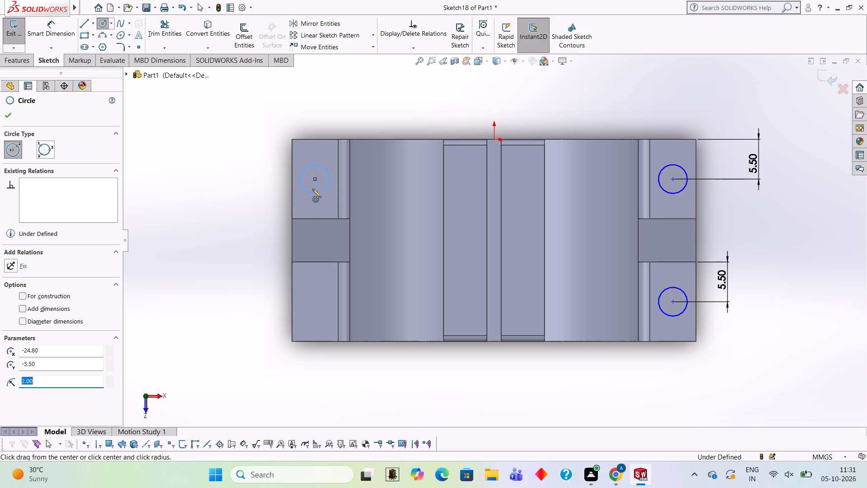
{"action": "left_click", "coordinate": [316, 302]}
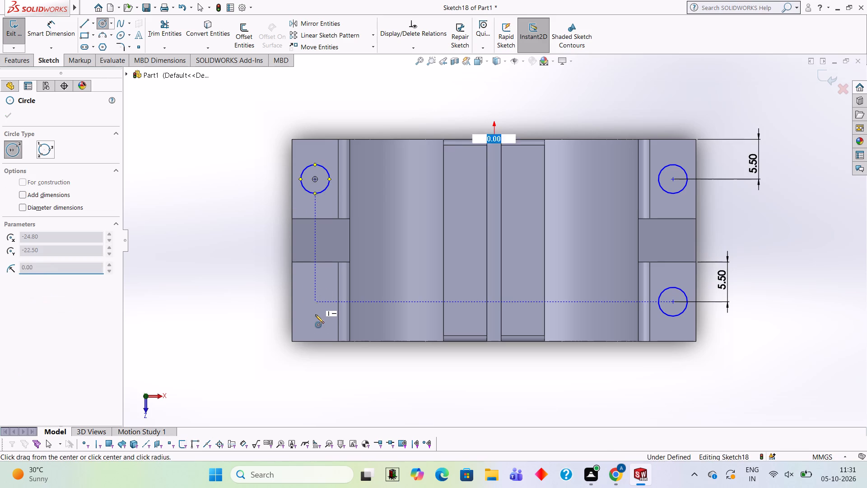
{"action": "key", "text": "2"}
{"action": "key", "text": "Return"}
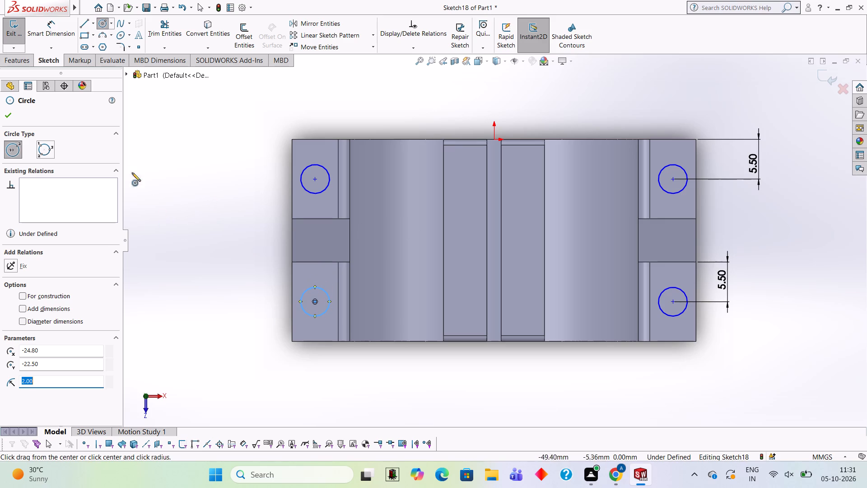
Cut the four foot circles downward through the base feet with a blind Extruded Cut of 20 mm.
{"action": "left_click", "coordinate": [29, 60]}
{"action": "left_click", "coordinate": [168, 38]}
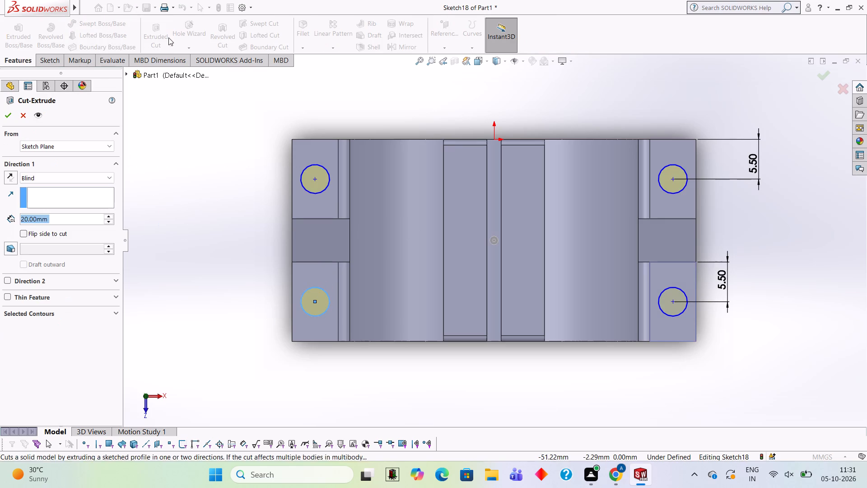
{"action": "middle_click_drag", "start_coordinate": [558, 366], "coordinate": [572, 195]}
{"action": "scroll", "coordinate": [553, 296], "scroll_direction": "up", "scroll_amount": 2}
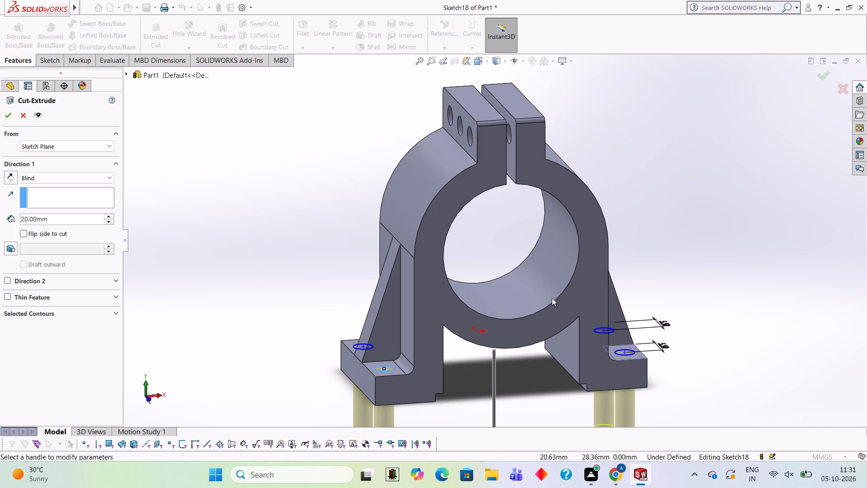
{"action": "middle_click_drag", "start_coordinate": [564, 333], "coordinate": [542, 284]}
{"action": "scroll", "coordinate": [454, 235], "scroll_direction": "up", "scroll_amount": 2}
{"action": "middle_click_drag", "start_coordinate": [405, 301], "coordinate": [401, 345]}
{"action": "left_click", "coordinate": [88, 214]}
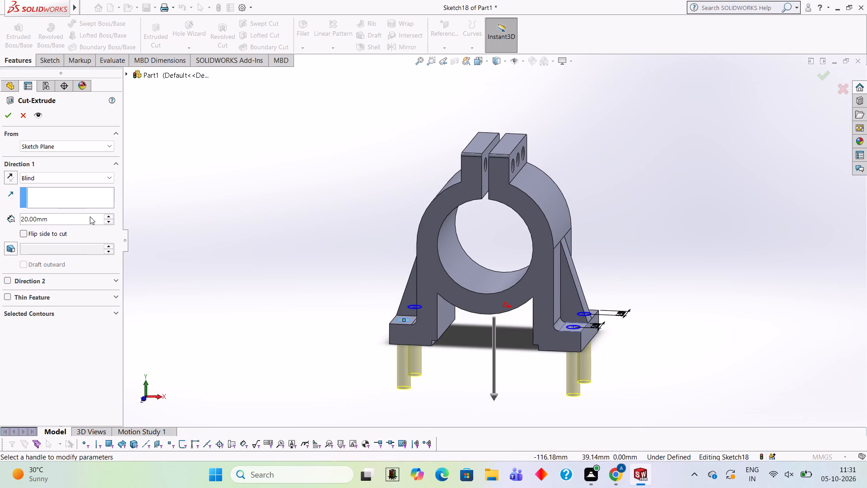
{"action": "key", "text": "BackSpace"}
{"action": "key", "text": "BackSpace"}
{"action": "key", "text": "BackSpace"}
{"action": "key", "text": "BackSpace"}
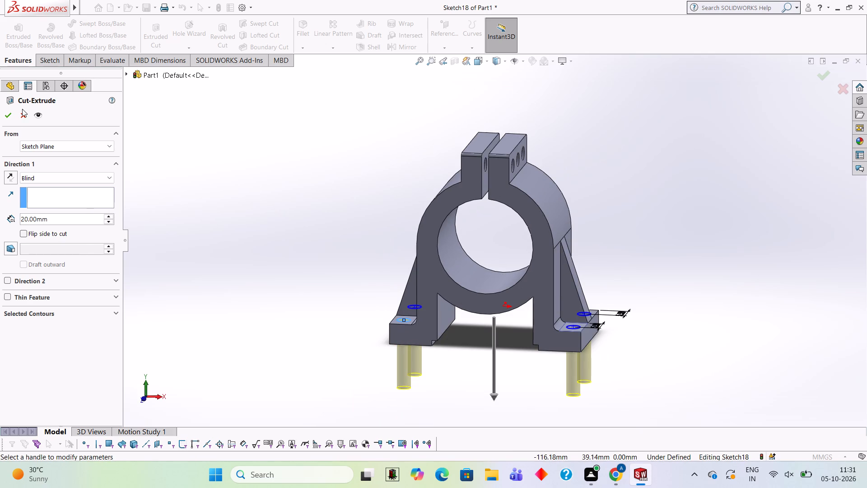
{"action": "left_click", "coordinate": [13, 114]}
{"action": "left_click", "coordinate": [236, 171]}
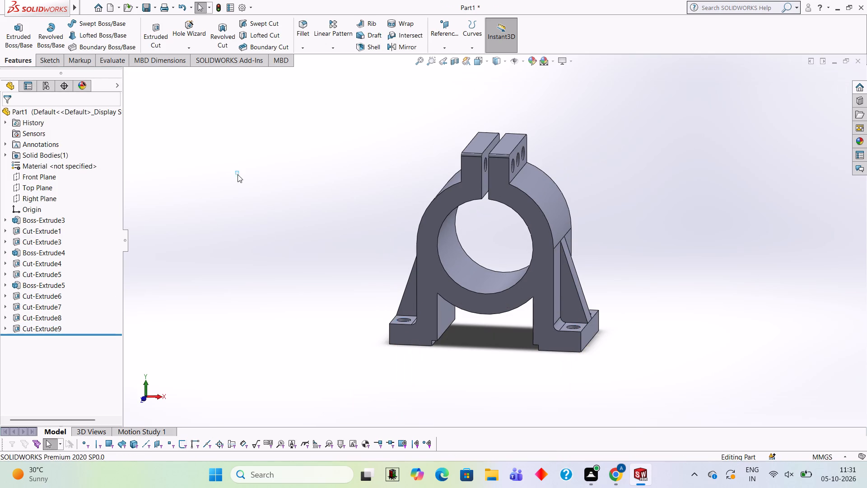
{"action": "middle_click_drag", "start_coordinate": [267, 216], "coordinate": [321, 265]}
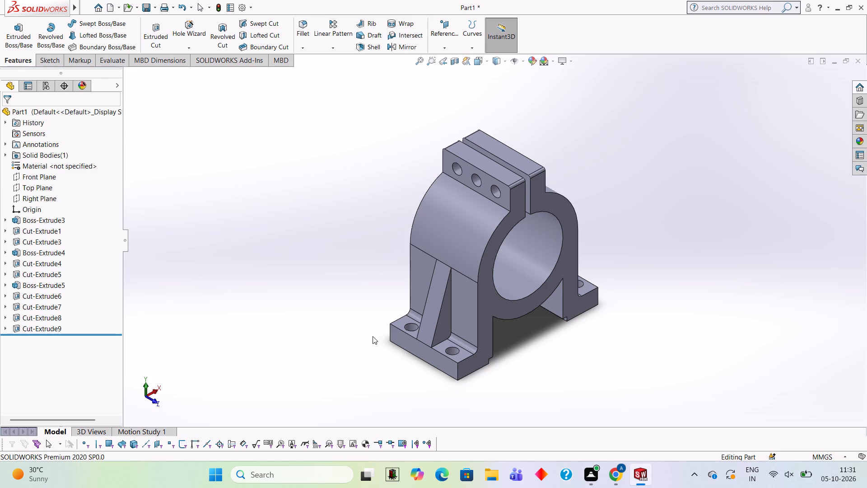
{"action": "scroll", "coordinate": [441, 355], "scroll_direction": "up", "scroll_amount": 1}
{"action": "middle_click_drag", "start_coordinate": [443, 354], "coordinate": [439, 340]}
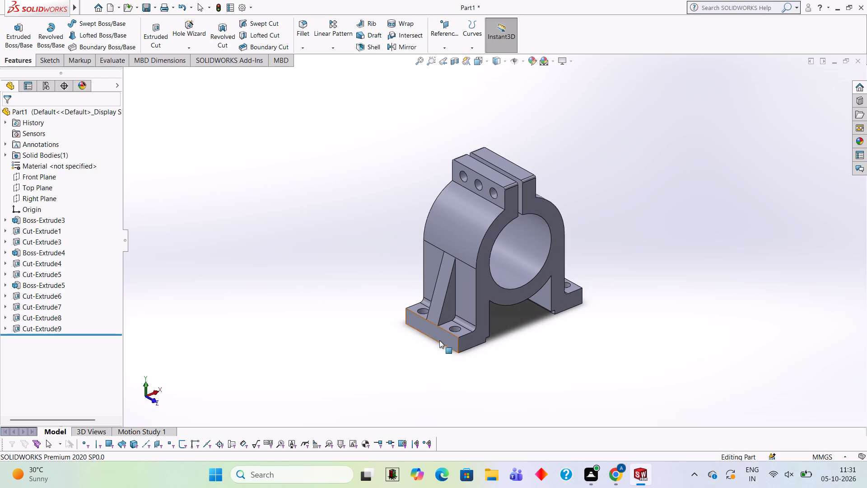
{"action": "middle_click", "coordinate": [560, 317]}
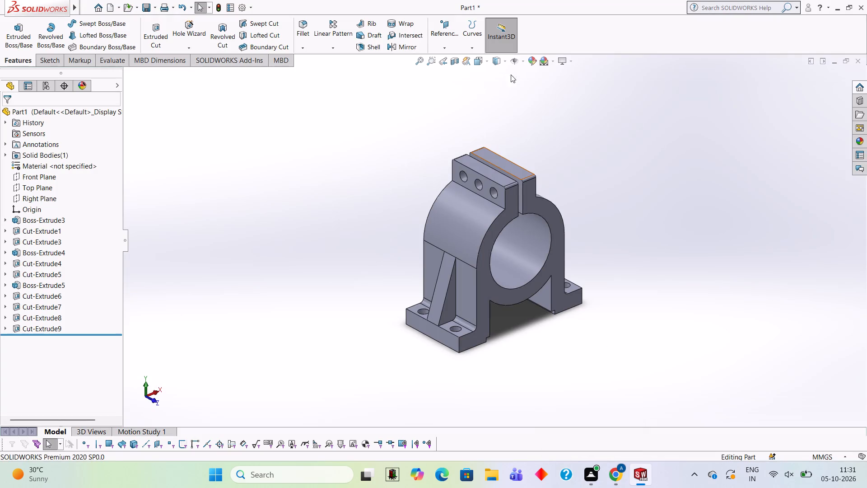
Apply the Yellow appearance from the Solid category to the whole bracket.
{"action": "left_click", "coordinate": [865, 141]}
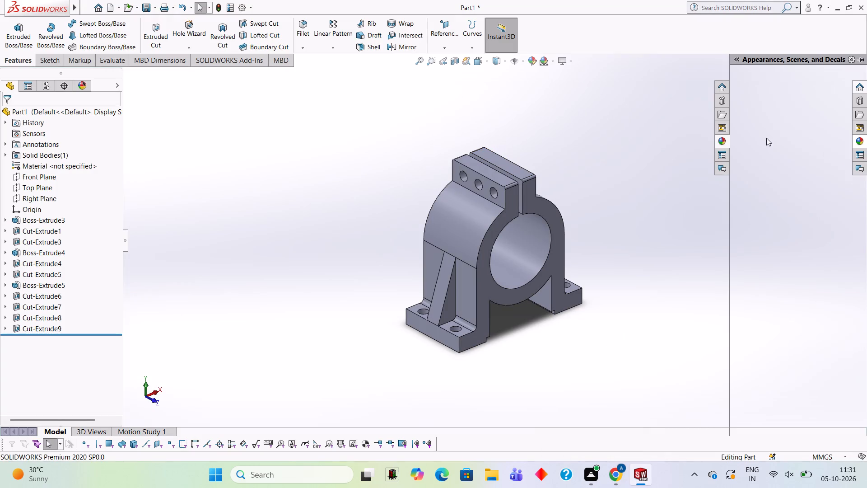
{"action": "left_click", "coordinate": [740, 88]}
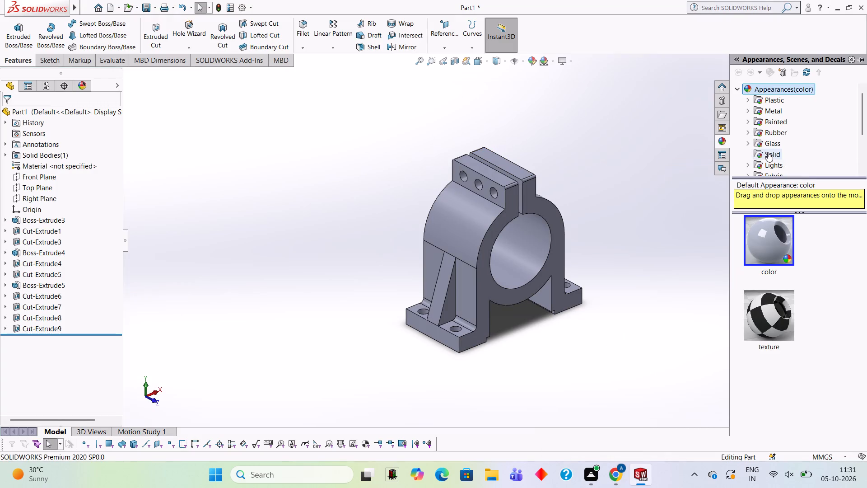
{"action": "left_click", "coordinate": [768, 152]}
{"action": "scroll", "coordinate": [765, 330], "scroll_direction": "down", "scroll_amount": 1}
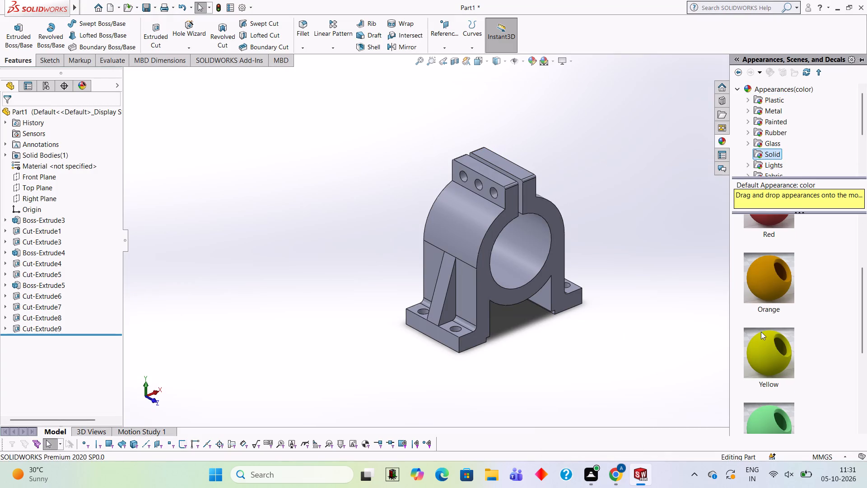
{"action": "left_click_drag", "start_coordinate": [781, 356], "coordinate": [491, 223]}
{"action": "left_click", "coordinate": [493, 223]}
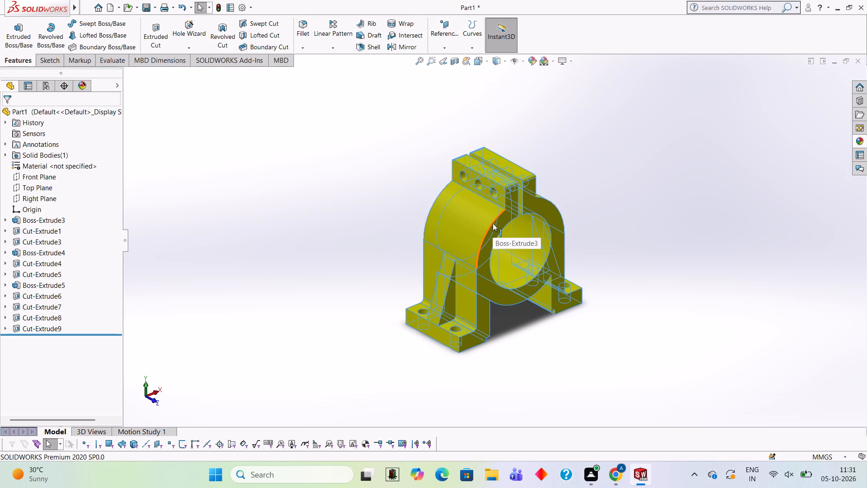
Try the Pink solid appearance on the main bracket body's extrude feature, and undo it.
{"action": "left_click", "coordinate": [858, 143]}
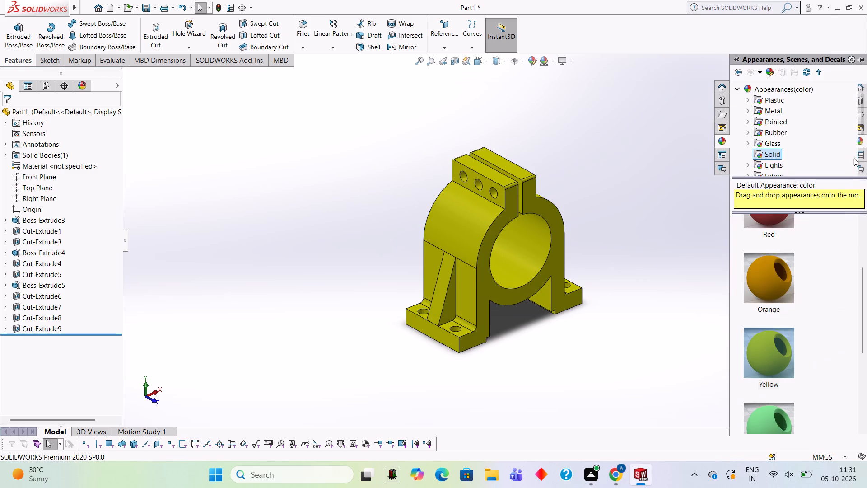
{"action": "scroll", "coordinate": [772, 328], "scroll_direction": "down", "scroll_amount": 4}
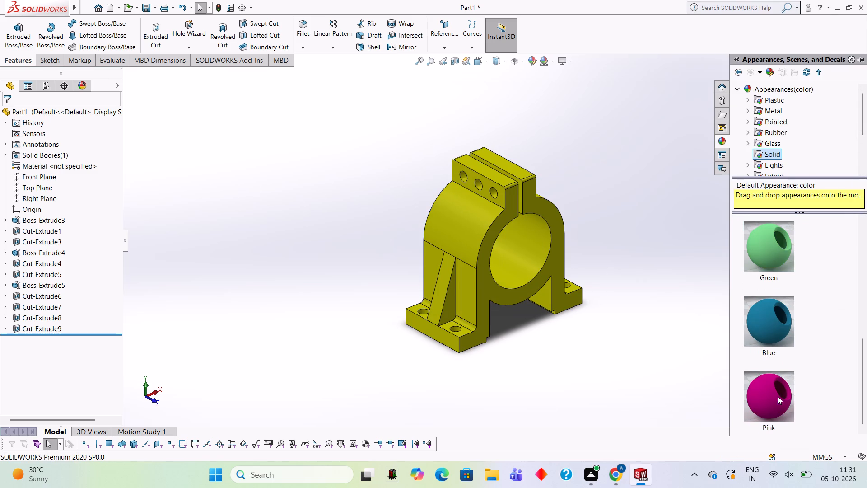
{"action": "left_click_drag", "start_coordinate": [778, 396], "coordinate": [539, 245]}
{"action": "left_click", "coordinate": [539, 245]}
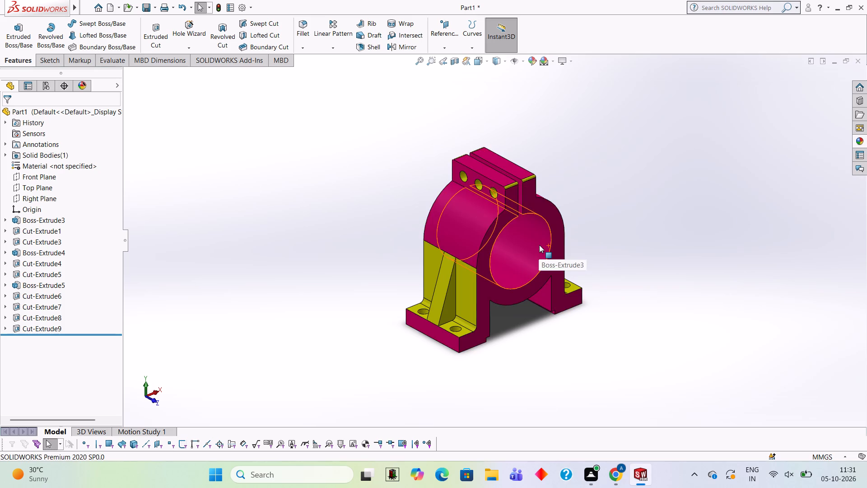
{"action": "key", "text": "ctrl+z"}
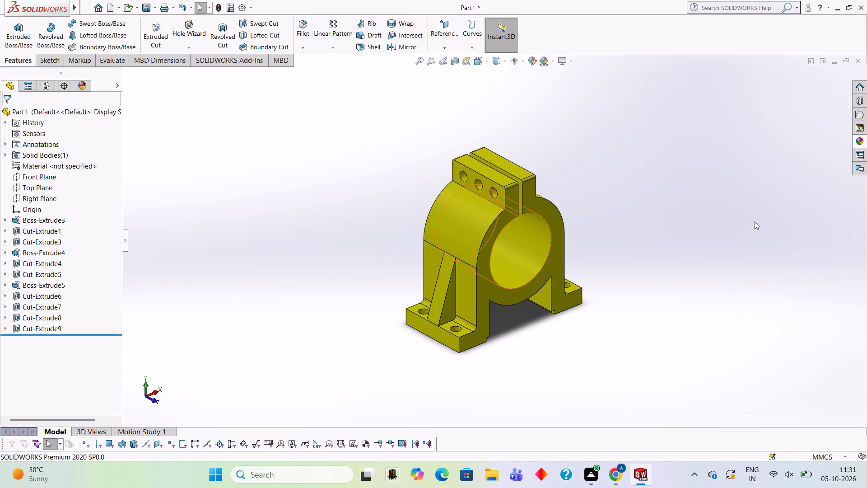
Apply the Pink solid appearance to only the cylindrical face of the large bore.
{"action": "left_click", "coordinate": [864, 143]}
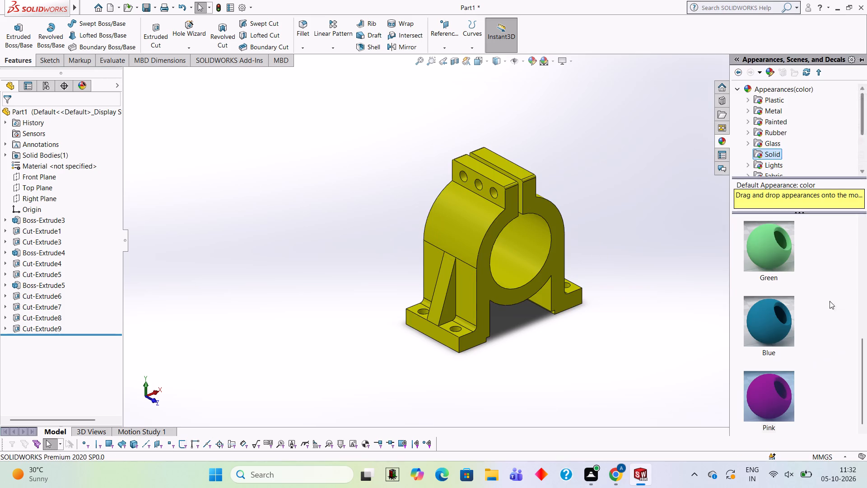
{"action": "left_click_drag", "start_coordinate": [775, 373], "coordinate": [541, 219]}
{"action": "left_click", "coordinate": [536, 219]}
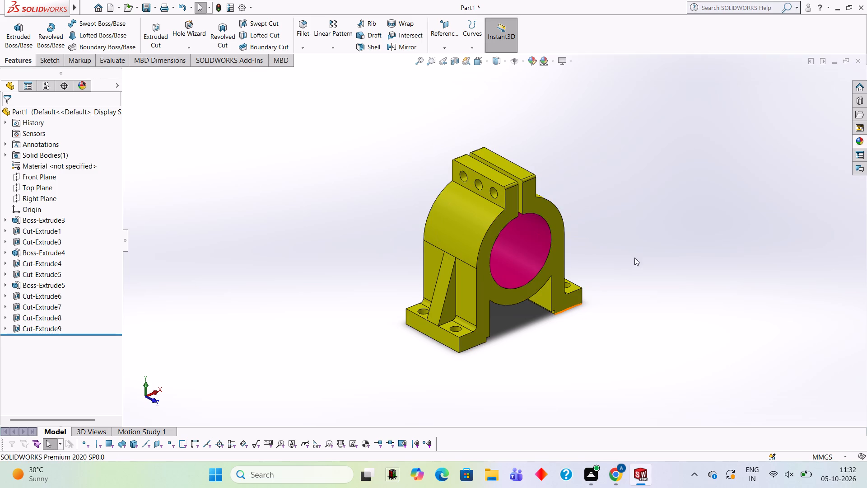
Apply the Pink solid appearance to the +X lug's inner face in the clamp slot.
{"action": "scroll", "coordinate": [529, 212], "scroll_direction": "down", "scroll_amount": 3}
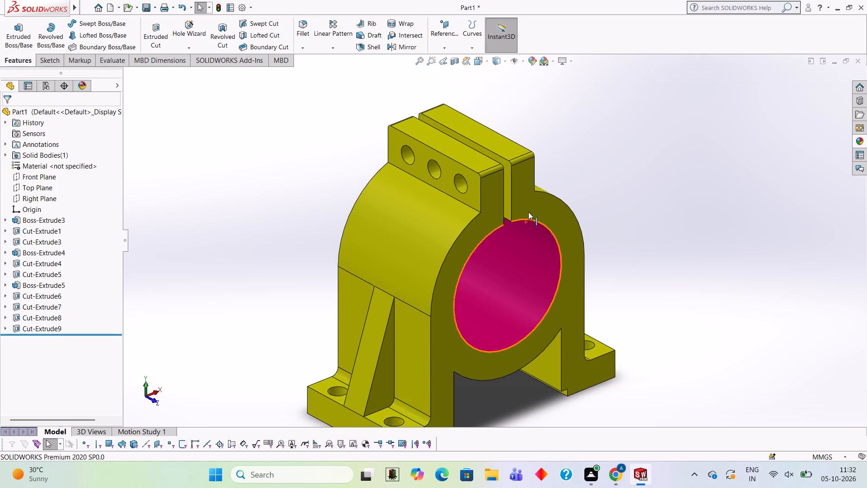
{"action": "scroll", "coordinate": [528, 212], "scroll_direction": "down", "scroll_amount": 3}
{"action": "scroll", "coordinate": [465, 195], "scroll_direction": "down", "scroll_amount": 2}
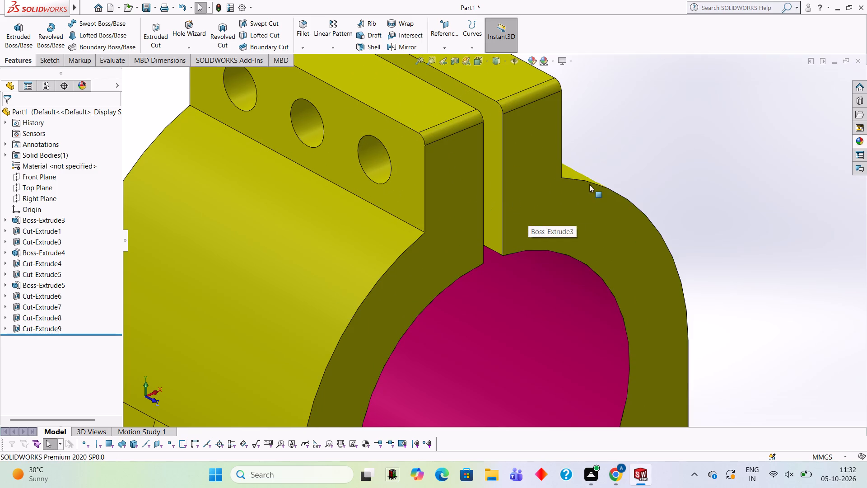
{"action": "left_click", "coordinate": [860, 137]}
{"action": "left_click_drag", "start_coordinate": [763, 383], "coordinate": [640, 316]}
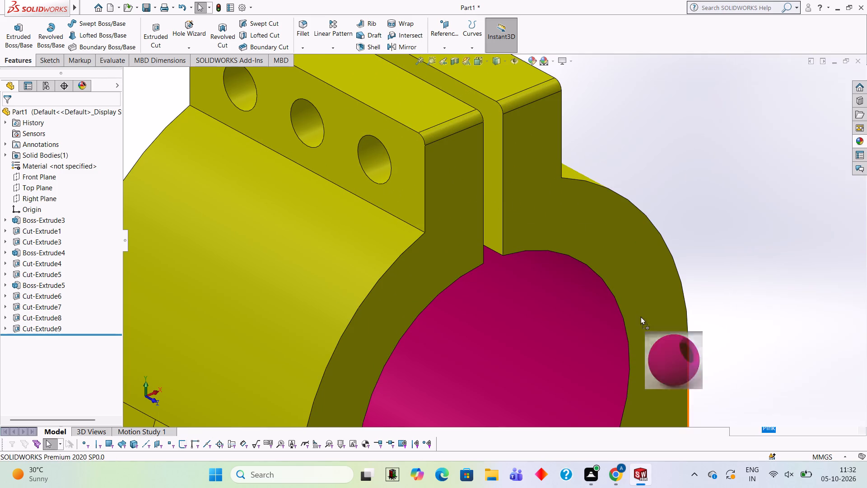
{"action": "left_click_drag", "start_coordinate": [640, 316], "coordinate": [490, 136]}
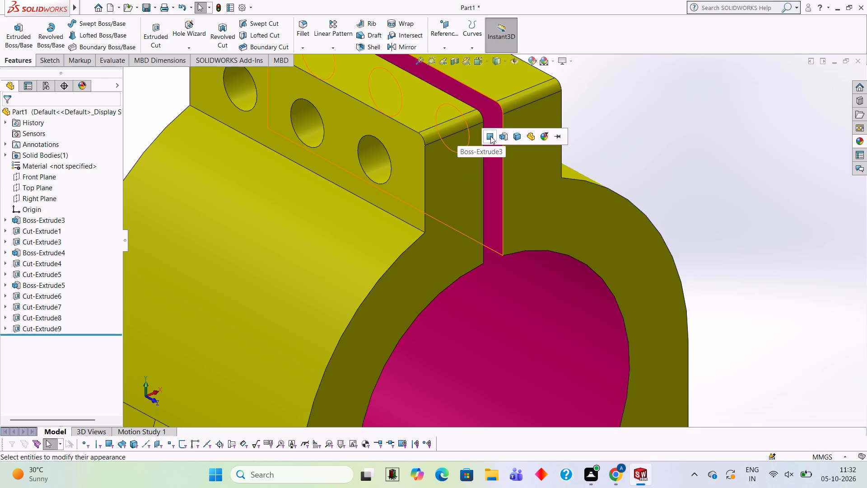
{"action": "left_click", "coordinate": [490, 136]}
Apply the Pink solid appearance to the -X lug's inner face in the clamp slot.
{"action": "middle_click", "coordinate": [622, 144]}
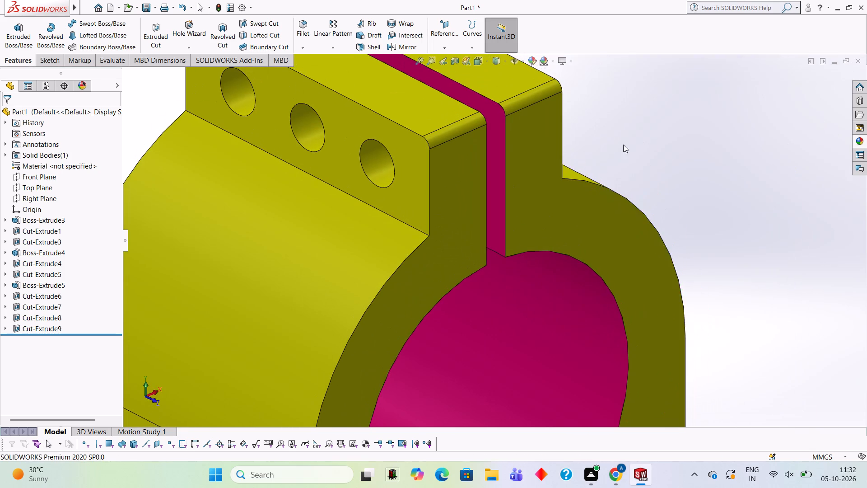
{"action": "middle_click_drag", "start_coordinate": [592, 176], "coordinate": [490, 151]}
{"action": "scroll", "coordinate": [592, 176], "scroll_direction": "down", "scroll_amount": 1}
{"action": "scroll", "coordinate": [480, 148], "scroll_direction": "down", "scroll_amount": 2}
{"action": "scroll", "coordinate": [517, 127], "scroll_direction": "up", "scroll_amount": 2}
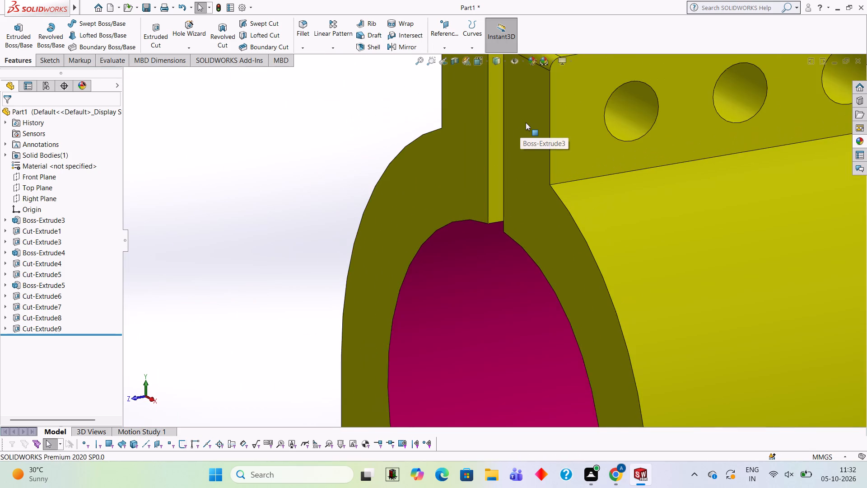
{"action": "scroll", "coordinate": [526, 122], "scroll_direction": "down", "scroll_amount": 2}
{"action": "scroll", "coordinate": [526, 122], "scroll_direction": "up", "scroll_amount": 2}
{"action": "scroll", "coordinate": [526, 122], "scroll_direction": "down", "scroll_amount": 2}
{"action": "left_click", "coordinate": [866, 138]}
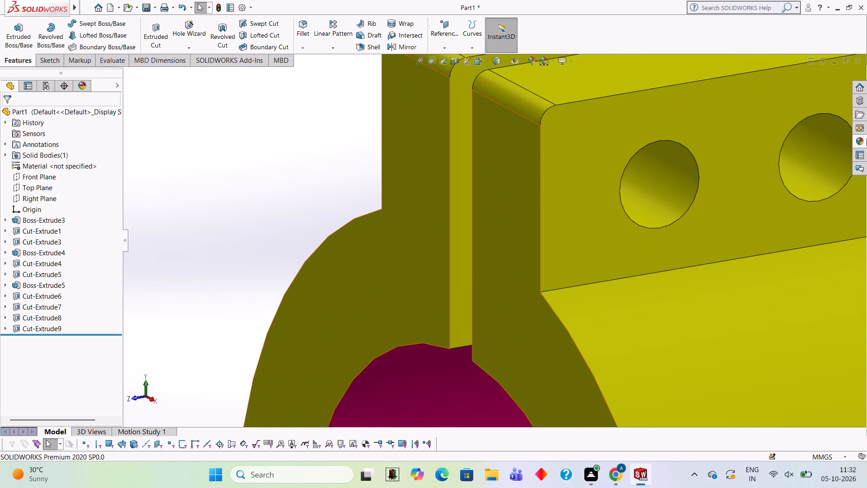
{"action": "left_click_drag", "start_coordinate": [766, 375], "coordinate": [450, 115]}
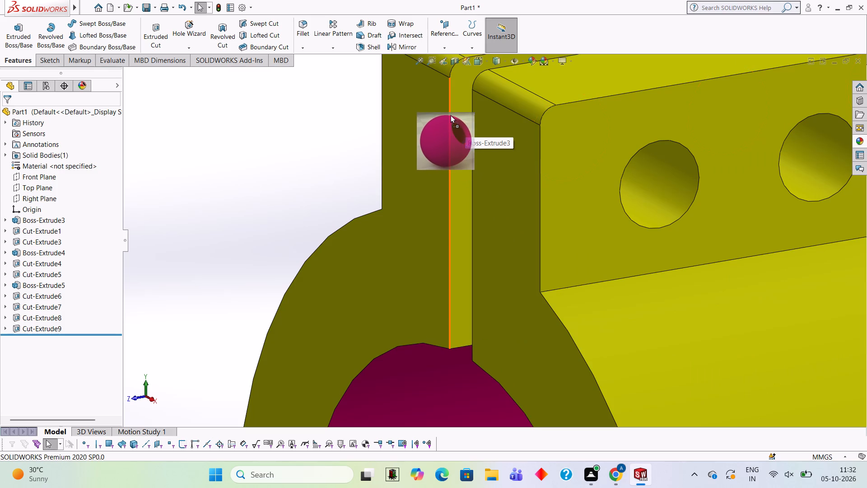
{"action": "left_click_drag", "start_coordinate": [450, 115], "coordinate": [456, 116]}
{"action": "left_click", "coordinate": [456, 116]}
{"action": "scroll", "coordinate": [456, 116], "scroll_direction": "up", "scroll_amount": 3}
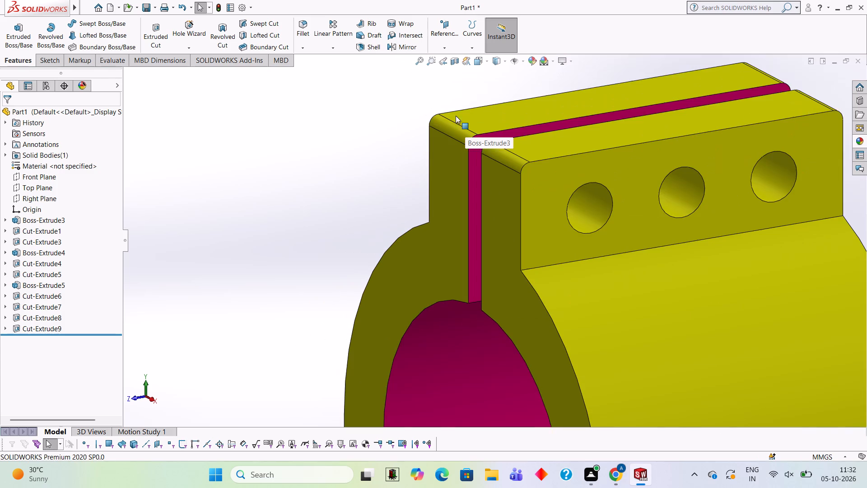
Examine the bore and clamp slot colouring from several angles.
{"action": "middle_click_drag", "start_coordinate": [481, 147], "coordinate": [546, 197]}
{"action": "middle_click_drag", "start_coordinate": [561, 233], "coordinate": [601, 258]}
{"action": "scroll", "coordinate": [589, 248], "scroll_direction": "up", "scroll_amount": 2}
{"action": "middle_click_drag", "start_coordinate": [606, 252], "coordinate": [623, 193]}
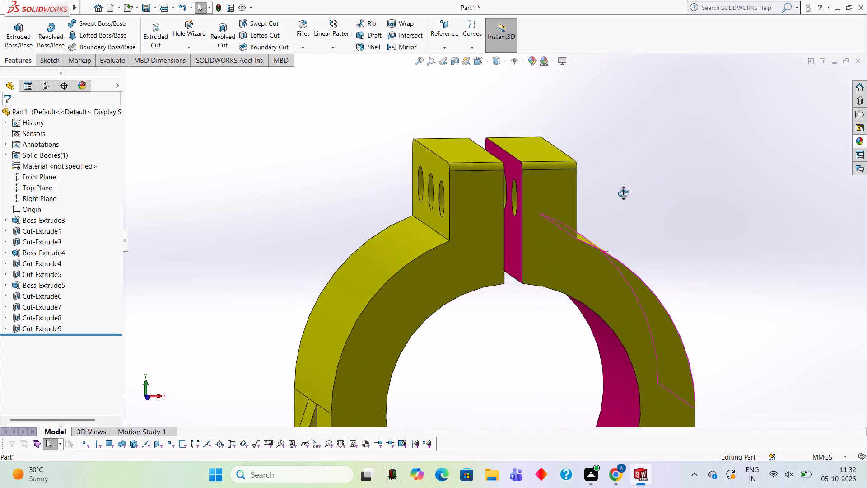
{"action": "middle_click_drag", "start_coordinate": [623, 193], "coordinate": [615, 190]}
{"action": "scroll", "coordinate": [601, 204], "scroll_direction": "up", "scroll_amount": 2}
{"action": "middle_click_drag", "start_coordinate": [610, 208], "coordinate": [643, 259]}
{"action": "scroll", "coordinate": [594, 288], "scroll_direction": "up", "scroll_amount": 2}
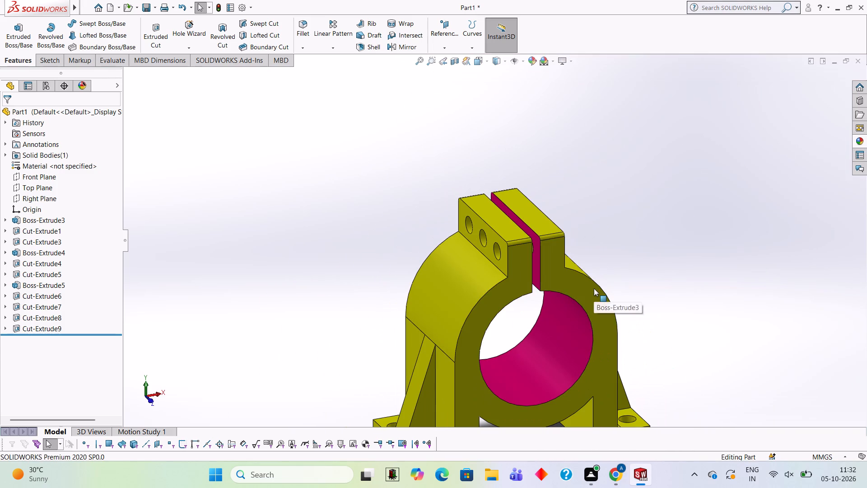
{"action": "scroll", "coordinate": [567, 344], "scroll_direction": "up", "scroll_amount": 2}
{"action": "scroll", "coordinate": [559, 327], "scroll_direction": "down", "scroll_amount": 1}
{"action": "scroll", "coordinate": [518, 290], "scroll_direction": "down", "scroll_amount": 2}
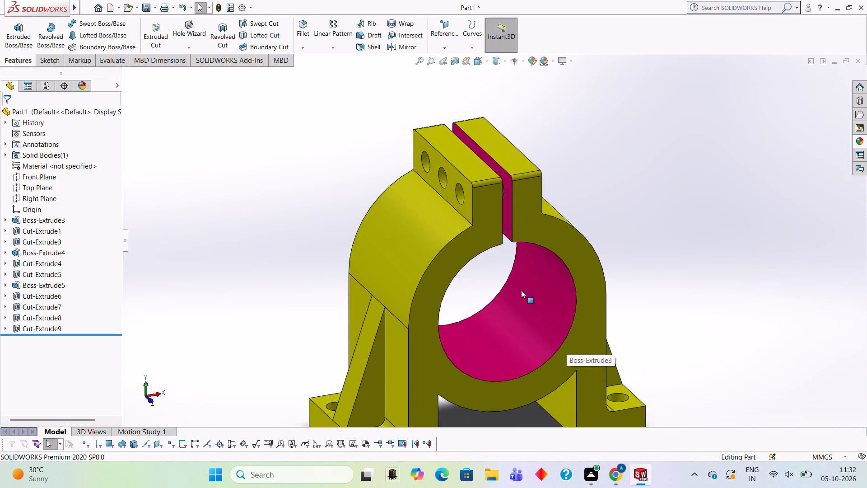
{"action": "scroll", "coordinate": [567, 289], "scroll_direction": "up", "scroll_amount": 2}
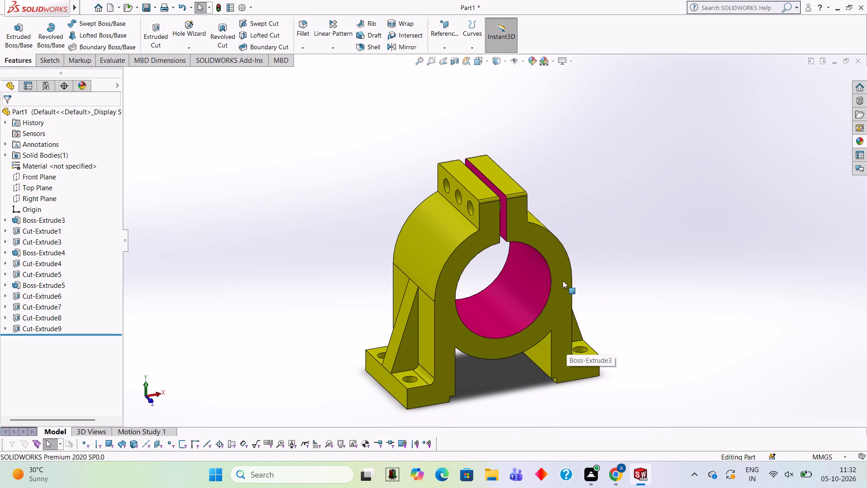
Apply the Red solid appearance to the inner face of the +X lug's hole nearest the +Z end.
{"action": "middle_click_drag", "start_coordinate": [548, 277], "coordinate": [558, 277]}
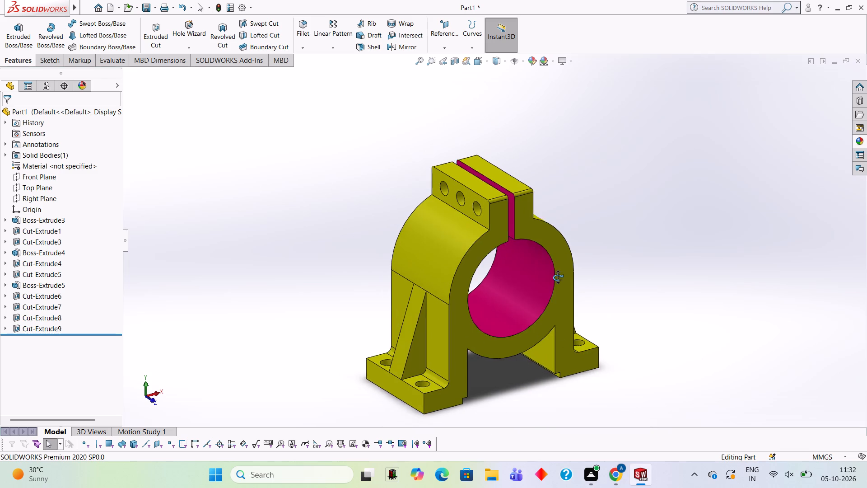
{"action": "middle_click_drag", "start_coordinate": [558, 277], "coordinate": [462, 267]}
{"action": "scroll", "coordinate": [441, 231], "scroll_direction": "down", "scroll_amount": 3}
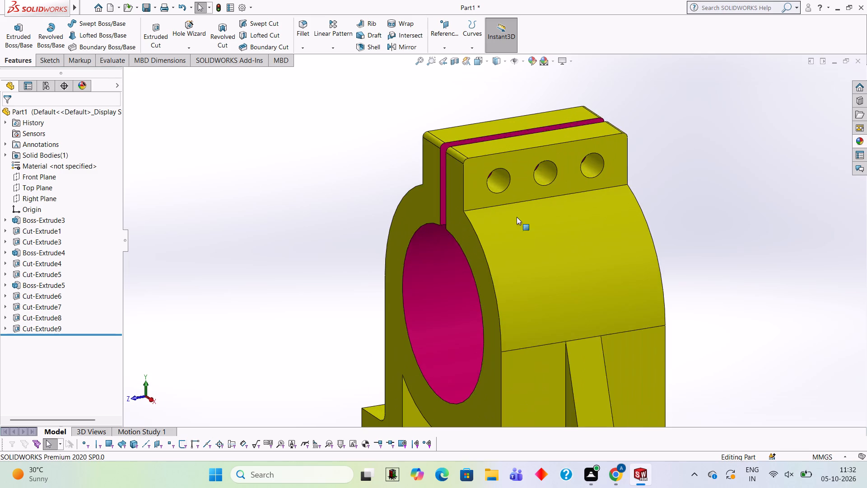
{"action": "middle_click_drag", "start_coordinate": [535, 210], "coordinate": [558, 214]}
{"action": "scroll", "coordinate": [552, 206], "scroll_direction": "down", "scroll_amount": 2}
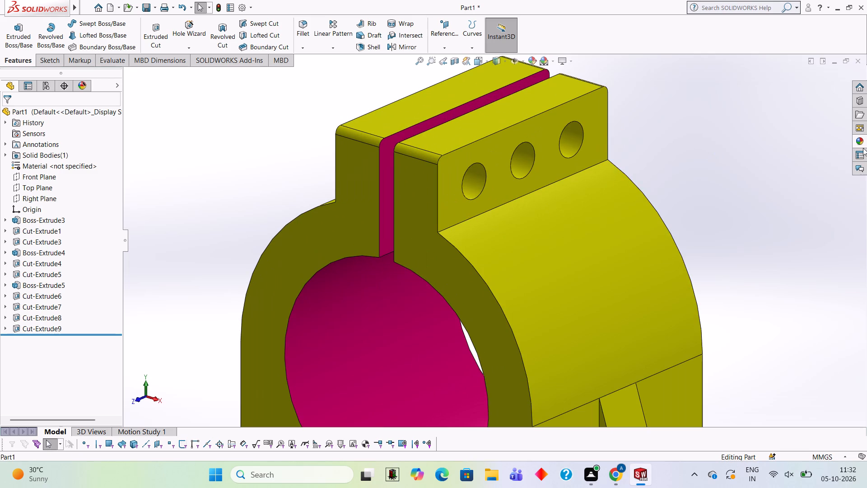
{"action": "left_click", "coordinate": [864, 139]}
{"action": "scroll", "coordinate": [767, 295], "scroll_direction": "down", "scroll_amount": 3}
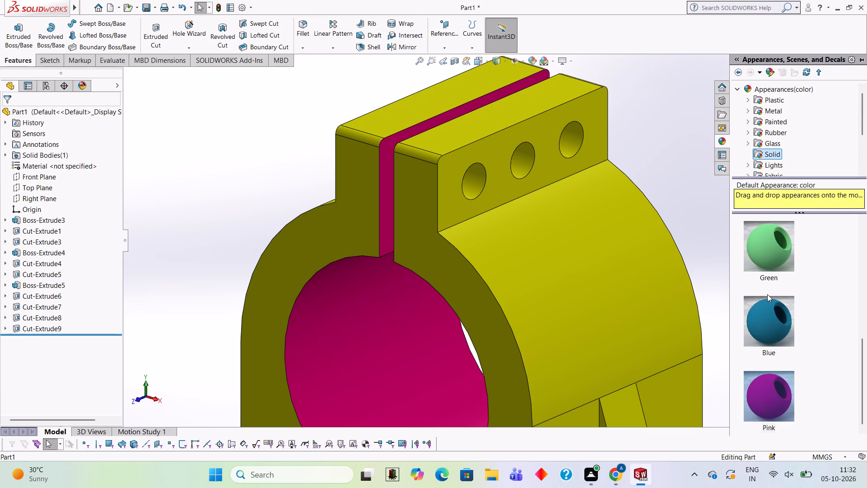
{"action": "scroll", "coordinate": [767, 291], "scroll_direction": "up", "scroll_amount": 2}
{"action": "left_click_drag", "start_coordinate": [769, 257], "coordinate": [471, 191]}
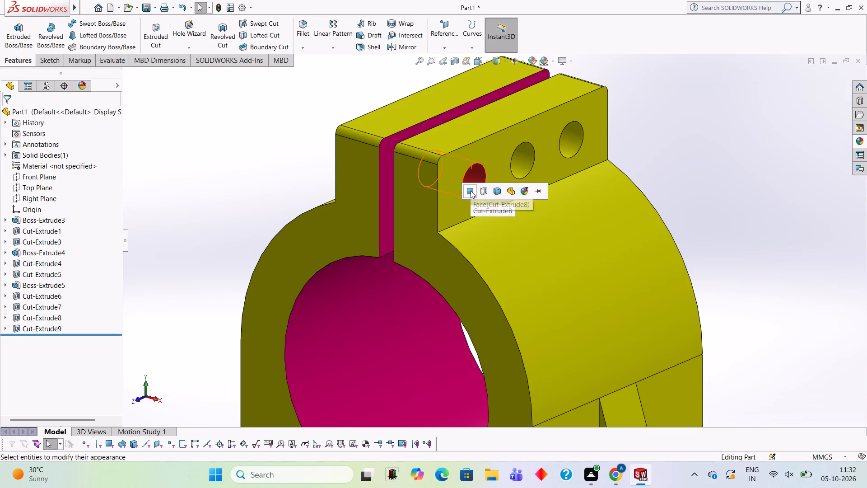
{"action": "left_click", "coordinate": [471, 191]}
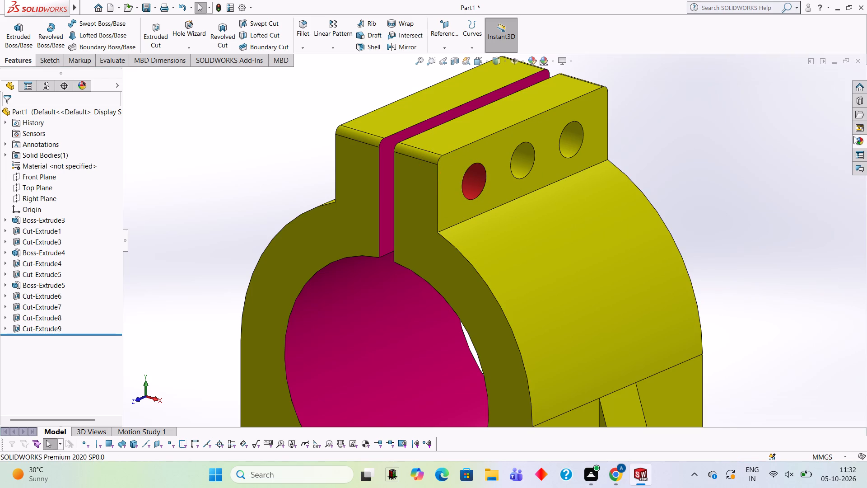
Apply the Red solid appearance to the inner faces of the +X lug's middle hole and the hole nearest the -Z end.
{"action": "left_click", "coordinate": [855, 136]}
{"action": "left_click_drag", "start_coordinate": [778, 250], "coordinate": [566, 176]}
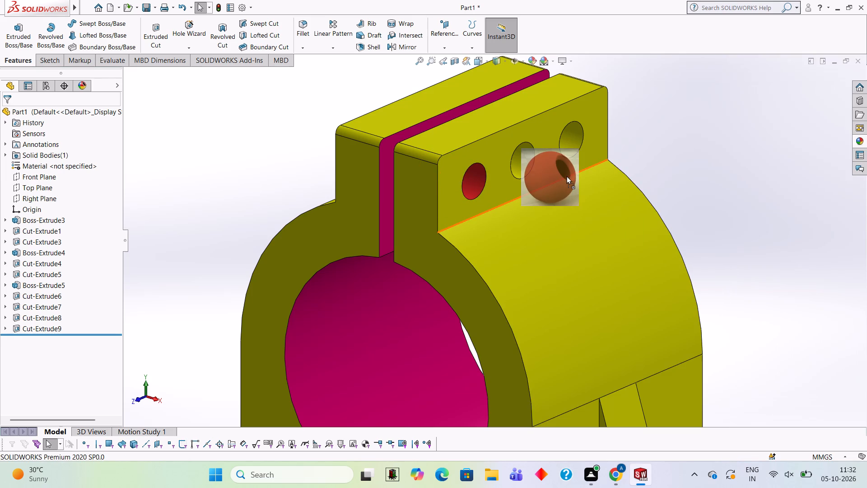
{"action": "left_click_drag", "start_coordinate": [566, 176], "coordinate": [533, 157]}
{"action": "left_click", "coordinate": [533, 157]}
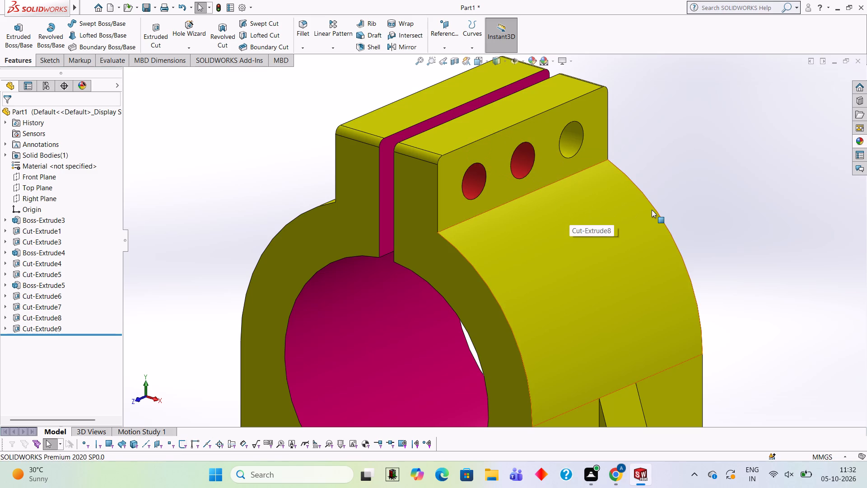
{"action": "left_click", "coordinate": [858, 136]}
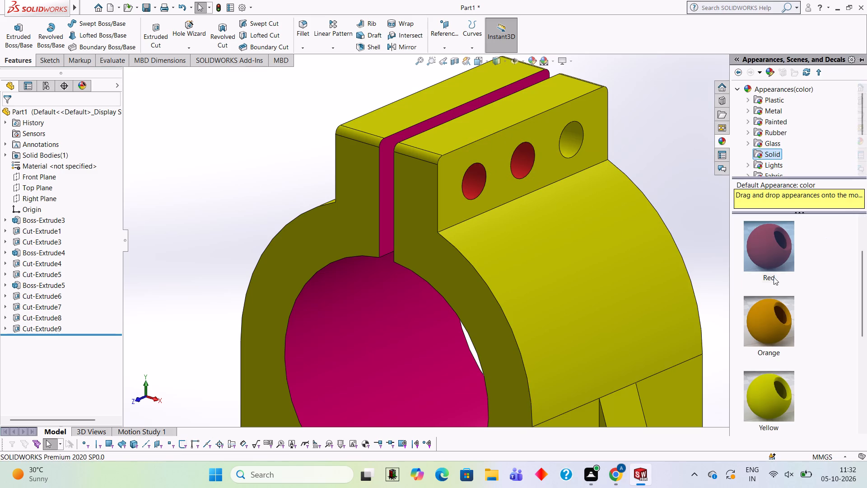
{"action": "left_click_drag", "start_coordinate": [775, 249], "coordinate": [578, 158]}
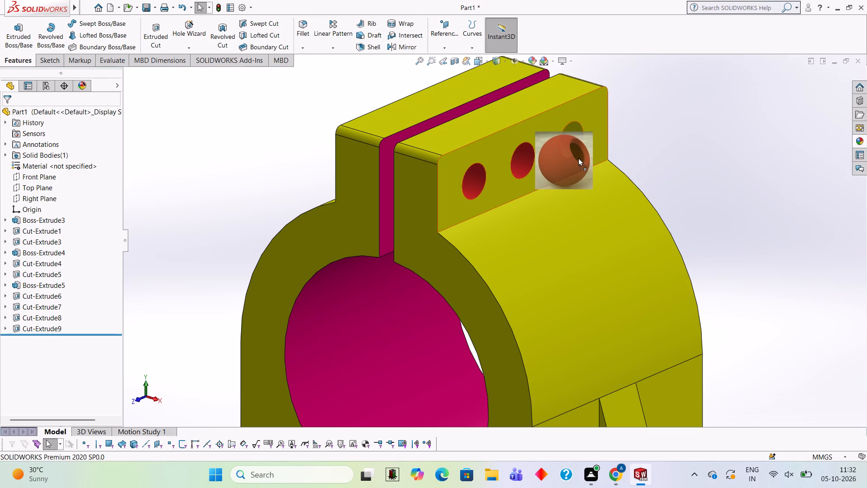
{"action": "left_click_drag", "start_coordinate": [578, 158], "coordinate": [573, 139]}
{"action": "left_click", "coordinate": [573, 139]}
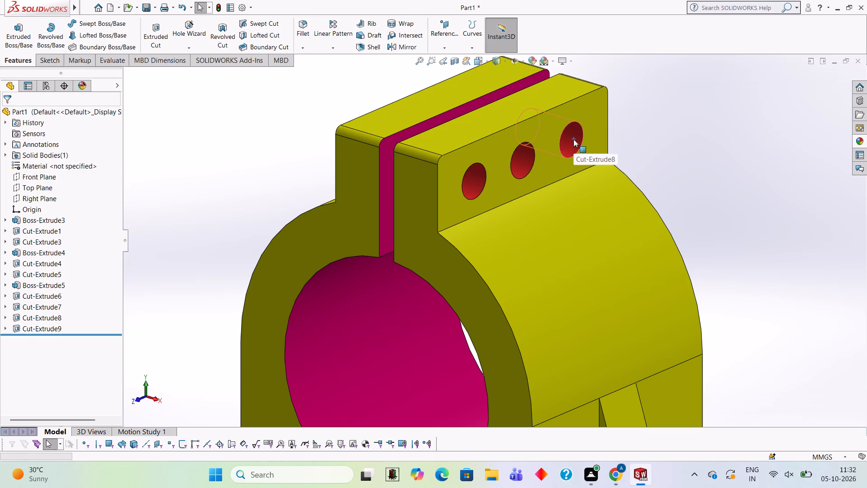
Apply the Red solid appearance to the inner face of the -X lug's hole nearest the +Z end.
{"action": "scroll", "coordinate": [563, 174], "scroll_direction": "up", "scroll_amount": 1}
{"action": "middle_click_drag", "start_coordinate": [585, 179], "coordinate": [671, 190]}
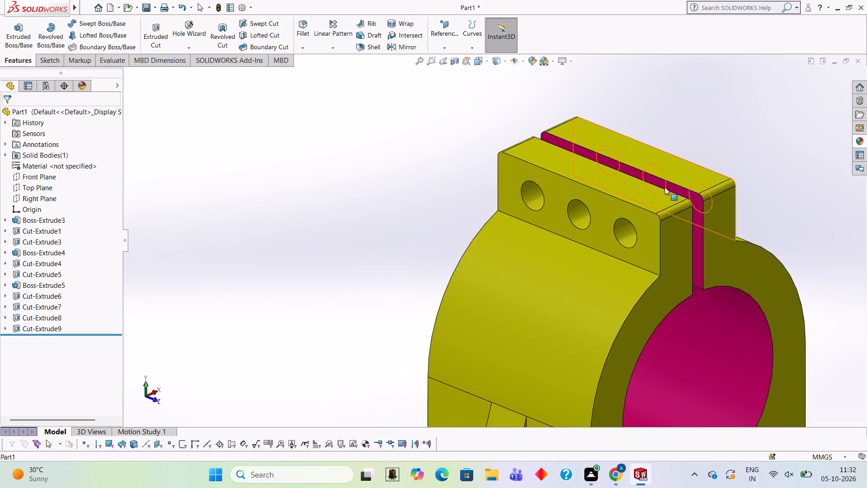
{"action": "scroll", "coordinate": [621, 223], "scroll_direction": "up", "scroll_amount": 2}
{"action": "middle_click_drag", "start_coordinate": [636, 225], "coordinate": [643, 216]}
{"action": "scroll", "coordinate": [553, 265], "scroll_direction": "down", "scroll_amount": 3}
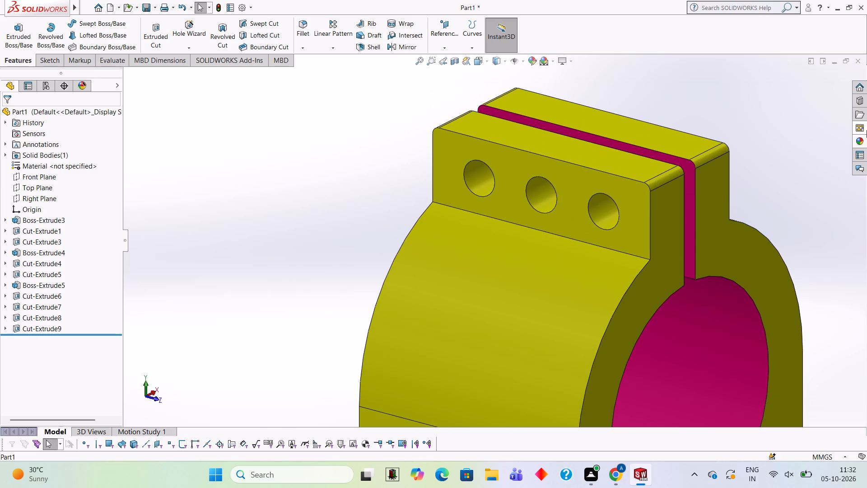
{"action": "left_click", "coordinate": [860, 145]}
{"action": "left_click_drag", "start_coordinate": [764, 252], "coordinate": [606, 216]}
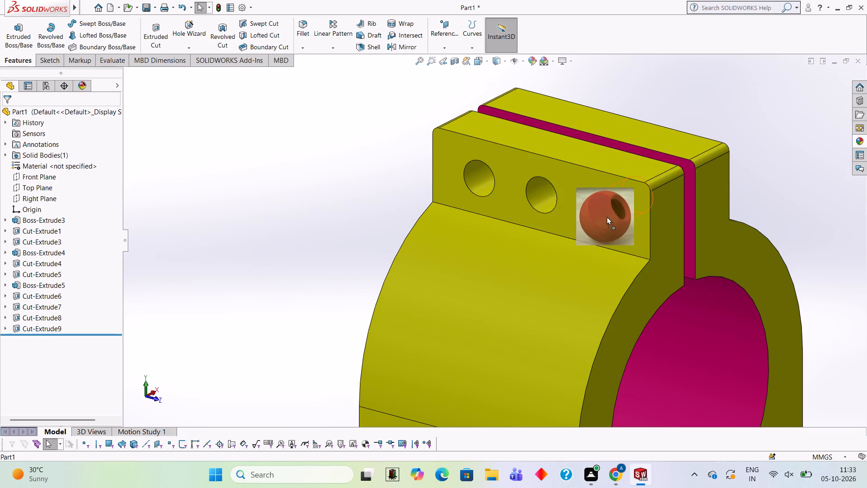
{"action": "left_click_drag", "start_coordinate": [606, 216], "coordinate": [597, 213]}
{"action": "left_click", "coordinate": [597, 213]}
Apply the Red solid appearance to the inner faces of the -X lug's middle hole and the hole nearest the -Z end.
{"action": "left_click", "coordinate": [858, 136]}
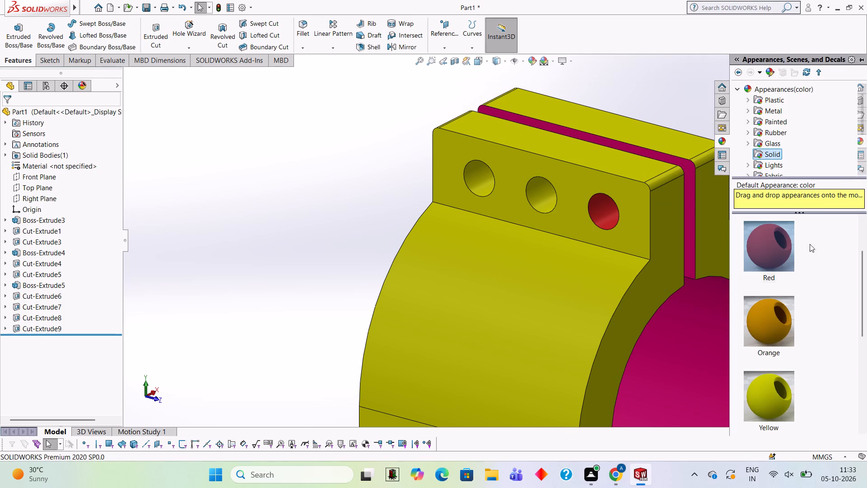
{"action": "left_click_drag", "start_coordinate": [790, 244], "coordinate": [559, 183]}
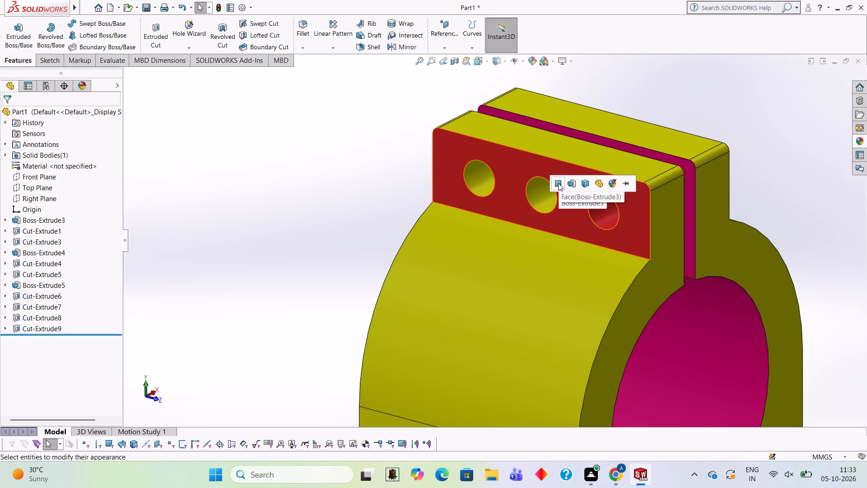
{"action": "scroll", "coordinate": [513, 211], "scroll_direction": "down", "scroll_amount": 2}
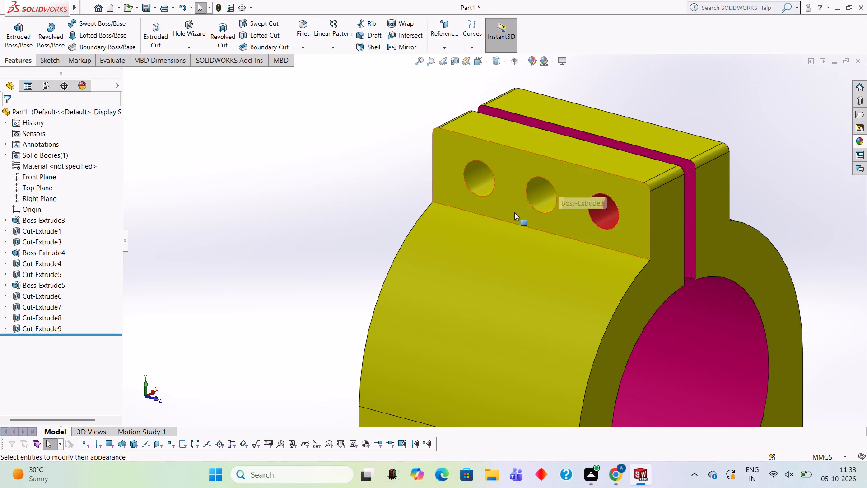
{"action": "left_click", "coordinate": [861, 145]}
{"action": "left_click_drag", "start_coordinate": [778, 249], "coordinate": [494, 174]}
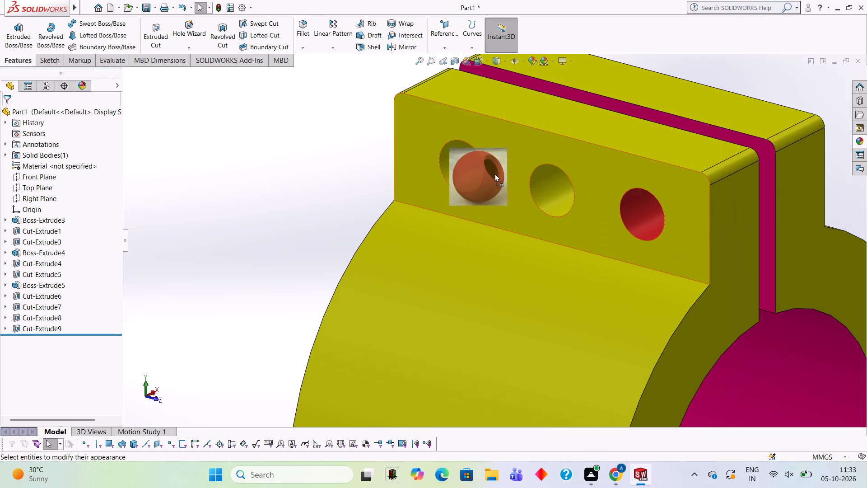
{"action": "left_click_drag", "start_coordinate": [494, 174], "coordinate": [562, 187]}
{"action": "left_click", "coordinate": [560, 187]}
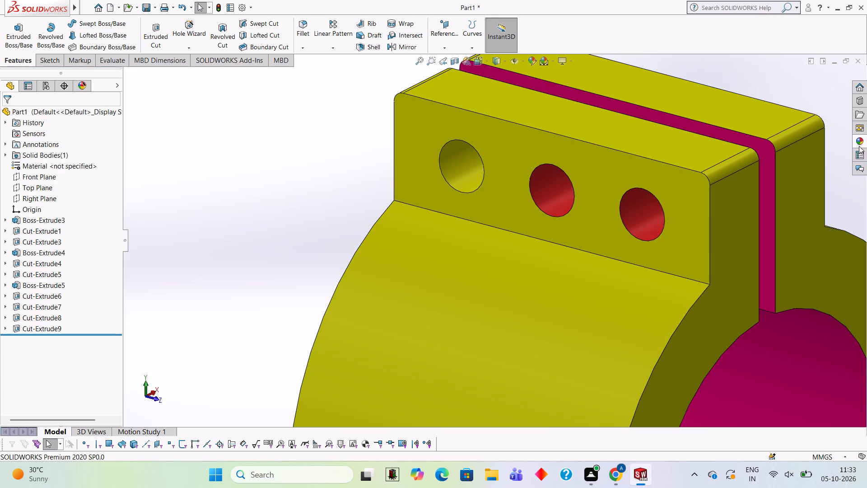
{"action": "left_click", "coordinate": [857, 145]}
{"action": "left_click_drag", "start_coordinate": [765, 258], "coordinate": [455, 175]}
{"action": "left_click", "coordinate": [455, 175]}
Examine the overall bracket colouring and the lug holes at different zoom levels.
{"action": "scroll", "coordinate": [474, 202], "scroll_direction": "up", "scroll_amount": 3}
{"action": "scroll", "coordinate": [506, 220], "scroll_direction": "up", "scroll_amount": 3}
{"action": "scroll", "coordinate": [573, 291], "scroll_direction": "up", "scroll_amount": 1}
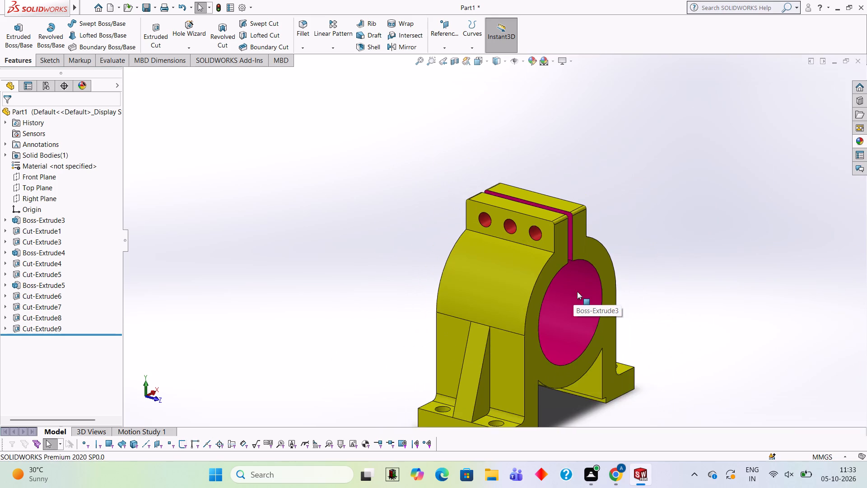
{"action": "scroll", "coordinate": [577, 291], "scroll_direction": "up", "scroll_amount": 1}
{"action": "scroll", "coordinate": [505, 313], "scroll_direction": "down", "scroll_amount": 2}
{"action": "scroll", "coordinate": [503, 313], "scroll_direction": "up", "scroll_amount": 3}
{"action": "scroll", "coordinate": [503, 313], "scroll_direction": "down", "scroll_amount": 2}
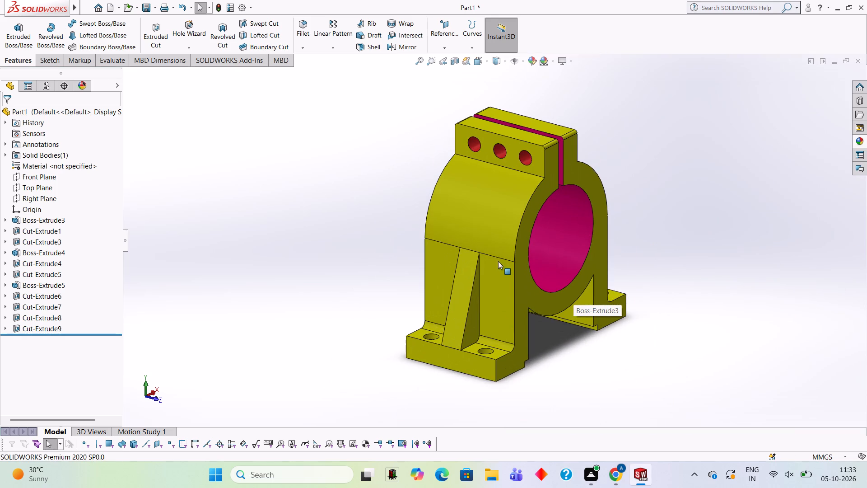
{"action": "scroll", "coordinate": [504, 226], "scroll_direction": "down", "scroll_amount": 2}
{"action": "scroll", "coordinate": [508, 211], "scroll_direction": "up", "scroll_amount": 2}
{"action": "scroll", "coordinate": [507, 217], "scroll_direction": "down", "scroll_amount": 1}
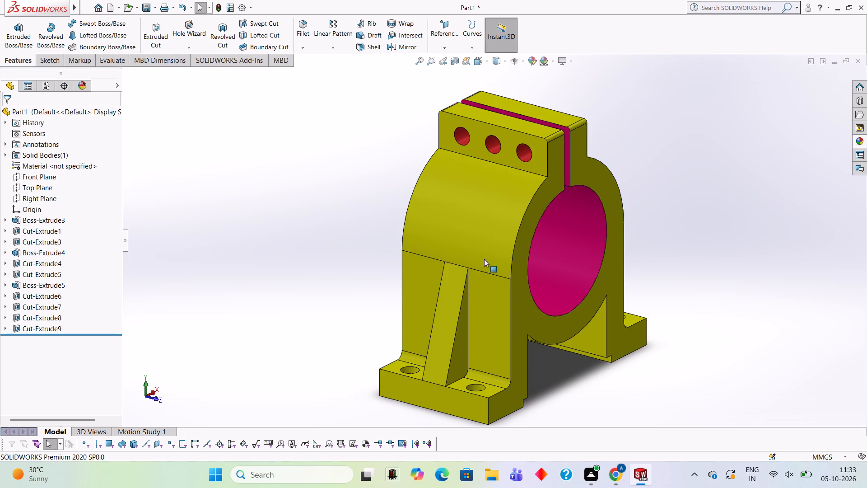
Apply the Red solid appearance to the inner face of the -X foot's hole nearest the +Z end.
{"action": "middle_click_drag", "start_coordinate": [491, 264], "coordinate": [440, 422]}
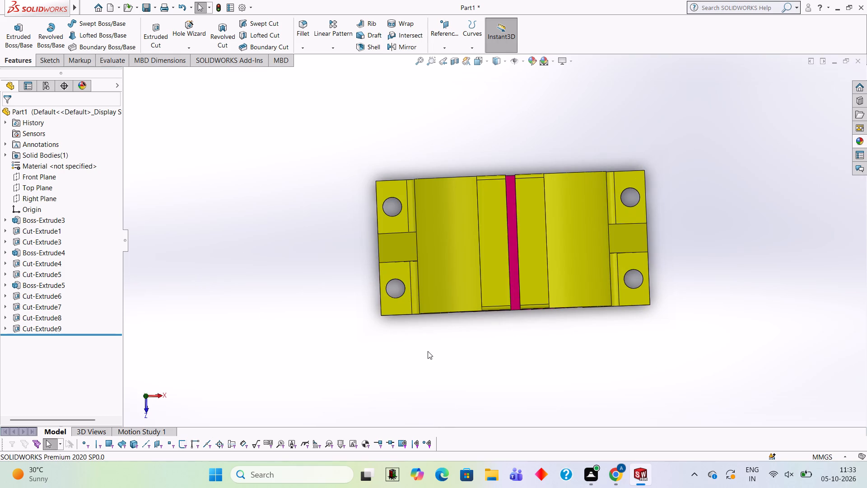
{"action": "middle_click_drag", "start_coordinate": [428, 351], "coordinate": [436, 272]}
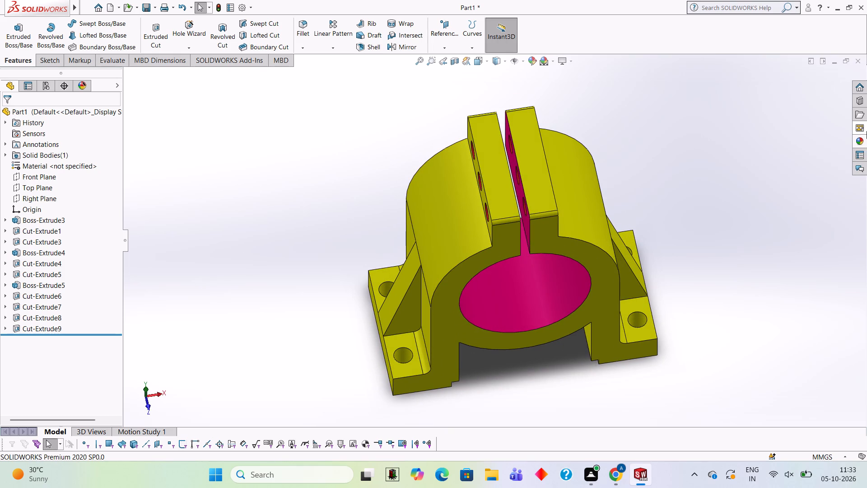
{"action": "left_click", "coordinate": [862, 137]}
{"action": "left_click_drag", "start_coordinate": [776, 239], "coordinate": [438, 351]}
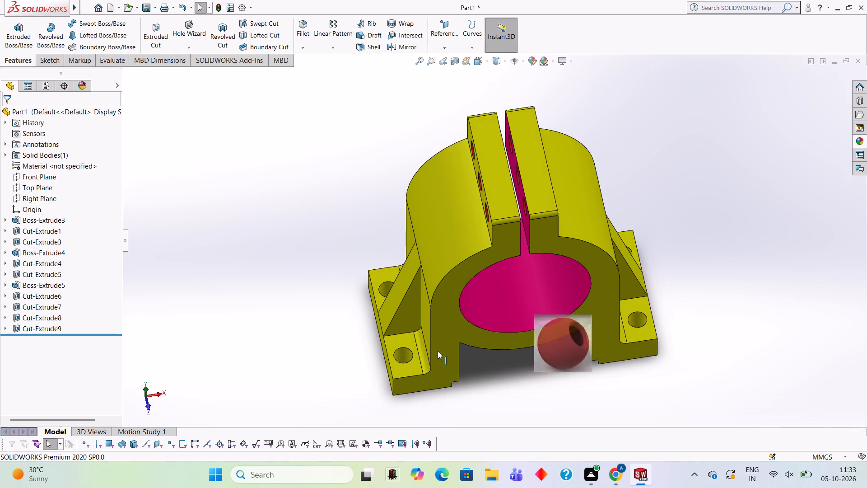
{"action": "left_click_drag", "start_coordinate": [438, 351], "coordinate": [409, 347]}
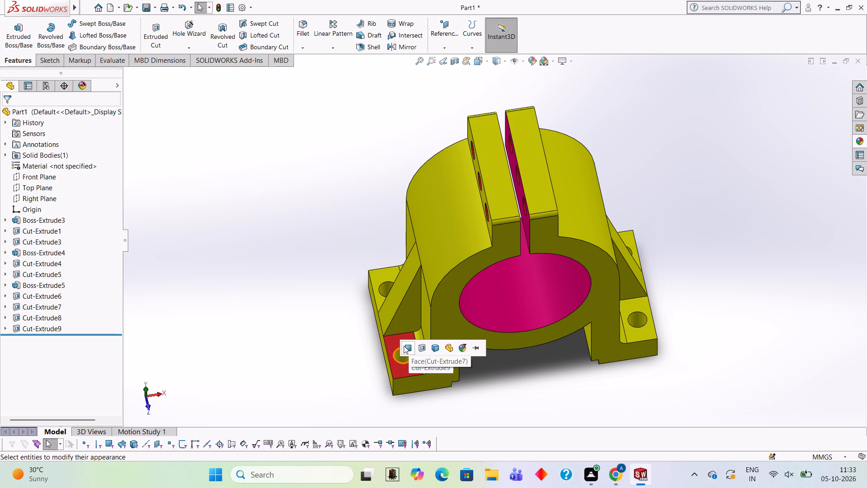
{"action": "scroll", "coordinate": [398, 367], "scroll_direction": "down", "scroll_amount": 2}
{"action": "scroll", "coordinate": [429, 315], "scroll_direction": "down", "scroll_amount": 3}
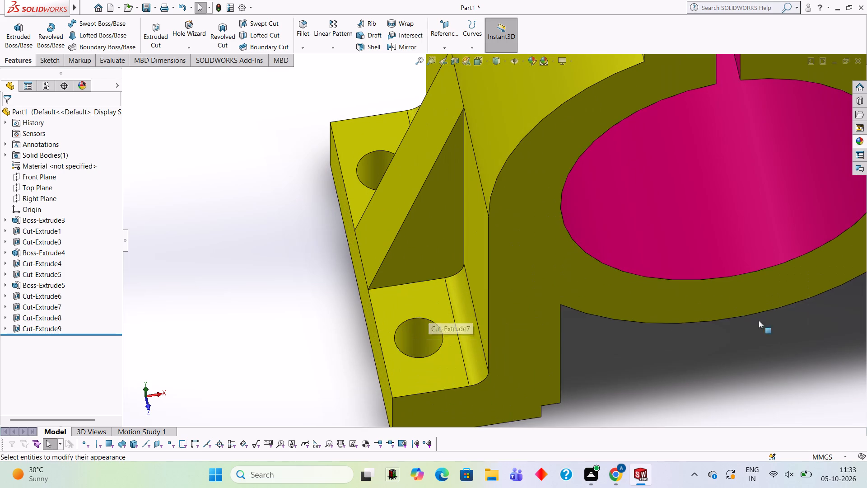
{"action": "left_click", "coordinate": [866, 142]}
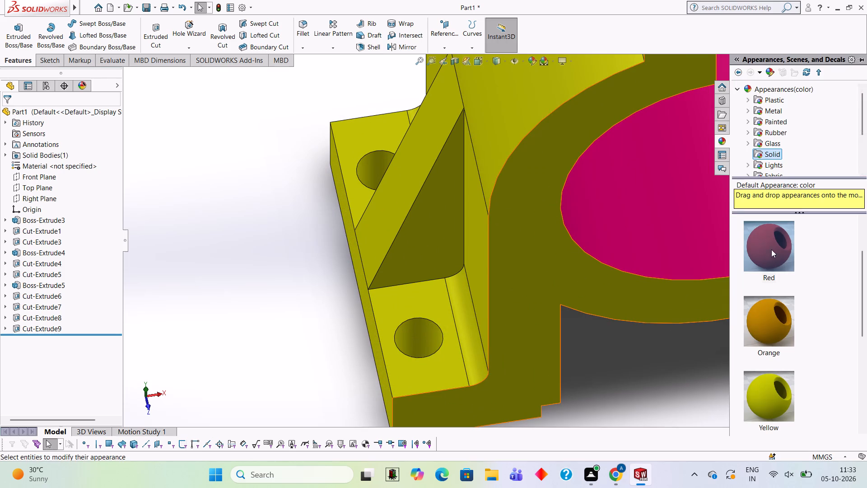
{"action": "left_click_drag", "start_coordinate": [771, 249], "coordinate": [418, 338]}
{"action": "left_click", "coordinate": [418, 338]}
Apply the Red solid appearance to the inner face of the -X foot's hole nearest the -Z end.
{"action": "middle_click_drag", "start_coordinate": [431, 227], "coordinate": [445, 235]}
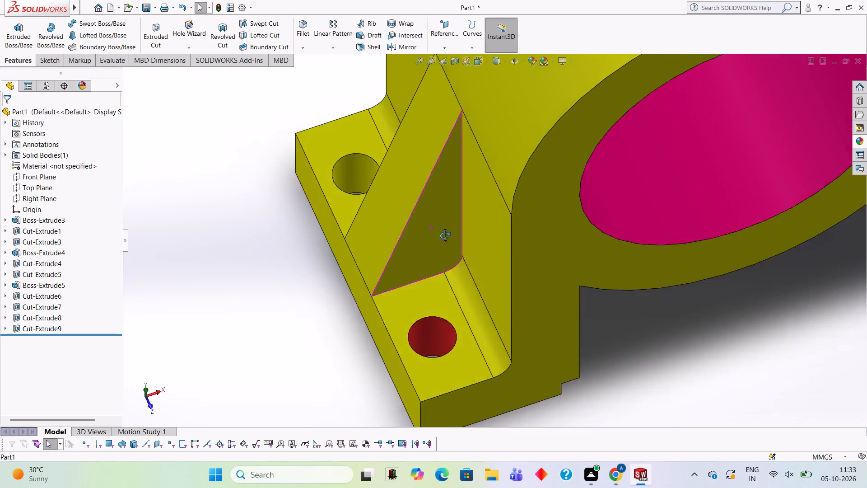
{"action": "middle_click_drag", "start_coordinate": [445, 235], "coordinate": [481, 257]}
{"action": "scroll", "coordinate": [371, 231], "scroll_direction": "up", "scroll_amount": 1}
{"action": "scroll", "coordinate": [346, 186], "scroll_direction": "down", "scroll_amount": 2}
{"action": "left_click", "coordinate": [863, 145]}
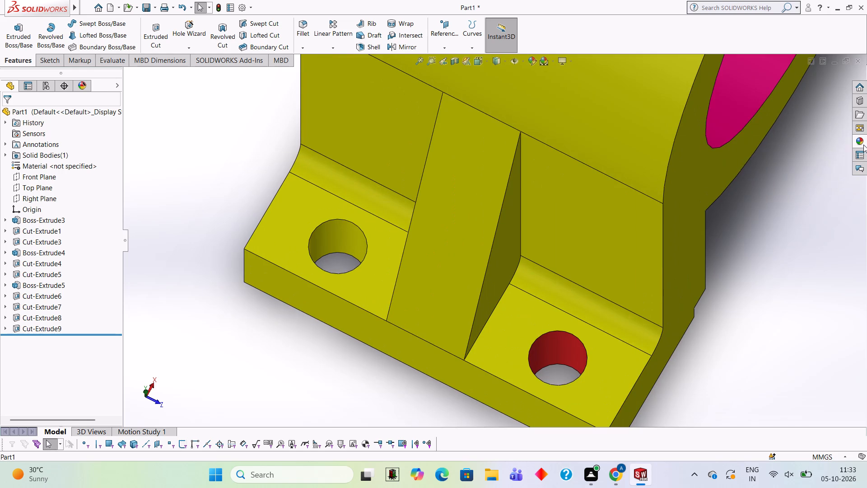
{"action": "left_click_drag", "start_coordinate": [761, 255], "coordinate": [339, 242]}
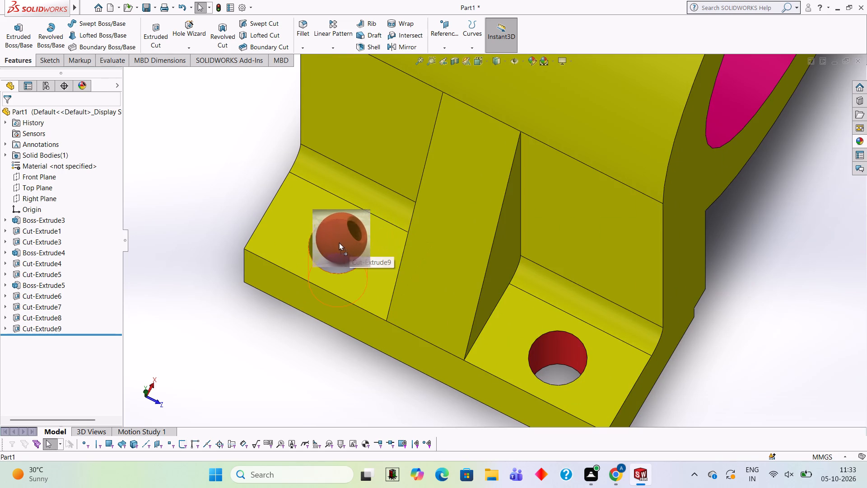
{"action": "left_click_drag", "start_coordinate": [339, 242], "coordinate": [337, 242]}
{"action": "left_click", "coordinate": [337, 242]}
Apply the Red solid appearance to the inner face of the +X foot's hole nearest the +Z end.
{"action": "scroll", "coordinate": [337, 242], "scroll_direction": "up", "scroll_amount": 3}
{"action": "scroll", "coordinate": [561, 237], "scroll_direction": "up", "scroll_amount": 6}
{"action": "middle_click_drag", "start_coordinate": [639, 198], "coordinate": [584, 183]}
{"action": "scroll", "coordinate": [589, 204], "scroll_direction": "down", "scroll_amount": 4}
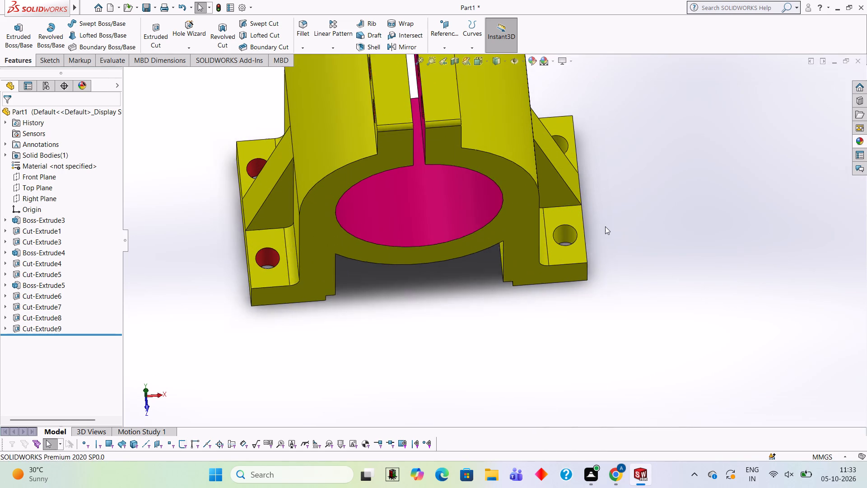
{"action": "scroll", "coordinate": [605, 226], "scroll_direction": "down", "scroll_amount": 1}
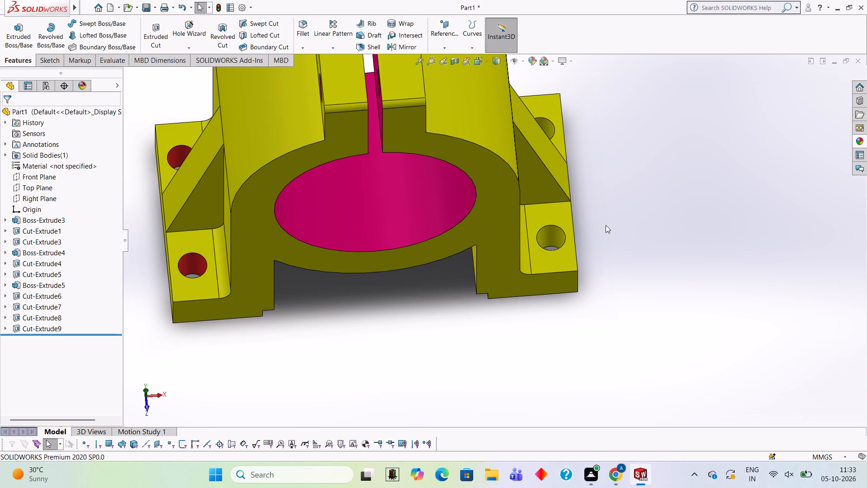
{"action": "scroll", "coordinate": [570, 238], "scroll_direction": "down", "scroll_amount": 2}
{"action": "left_click_drag", "start_coordinate": [861, 138], "coordinate": [862, 129]}
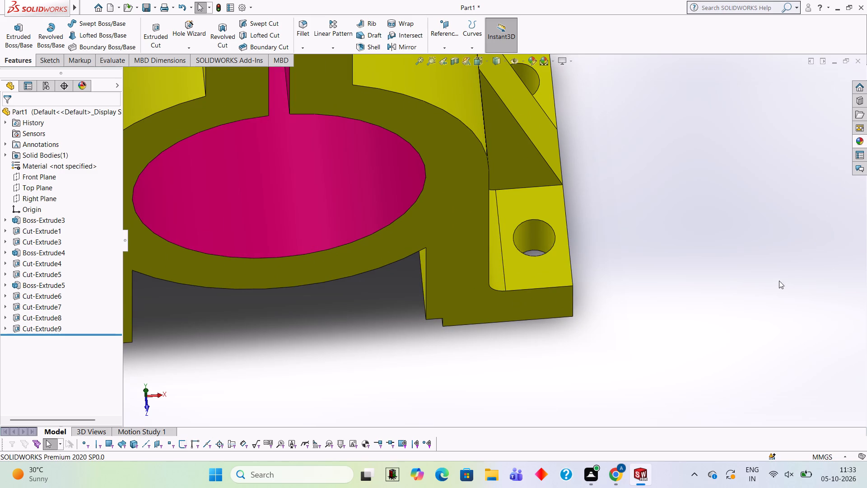
{"action": "left_click", "coordinate": [865, 144]}
{"action": "left_click_drag", "start_coordinate": [778, 246], "coordinate": [541, 221]}
{"action": "left_click", "coordinate": [541, 221]}
Apply the Red solid appearance to the inner face of the +X foot's hole nearest the -Z end.
{"action": "scroll", "coordinate": [627, 217], "scroll_direction": "up", "scroll_amount": 3}
{"action": "scroll", "coordinate": [579, 151], "scroll_direction": "up", "scroll_amount": 2}
{"action": "middle_click_drag", "start_coordinate": [579, 151], "coordinate": [505, 145]}
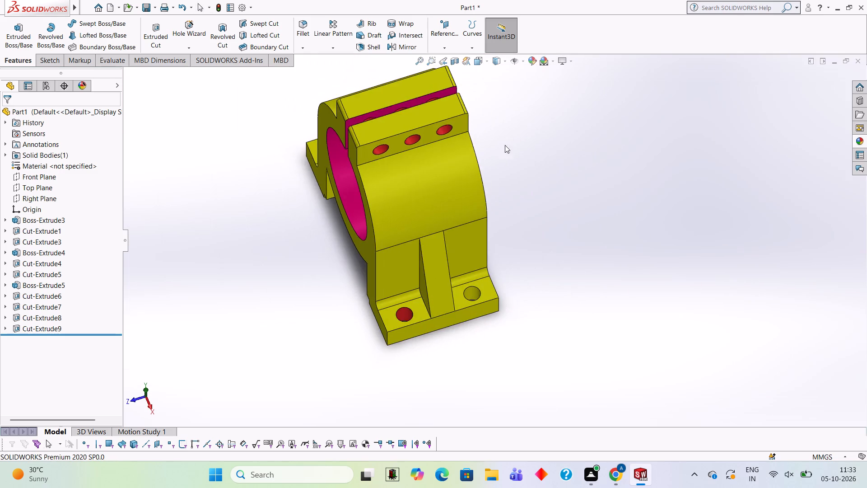
{"action": "scroll", "coordinate": [438, 311], "scroll_direction": "down", "scroll_amount": 5}
{"action": "left_click", "coordinate": [857, 139]}
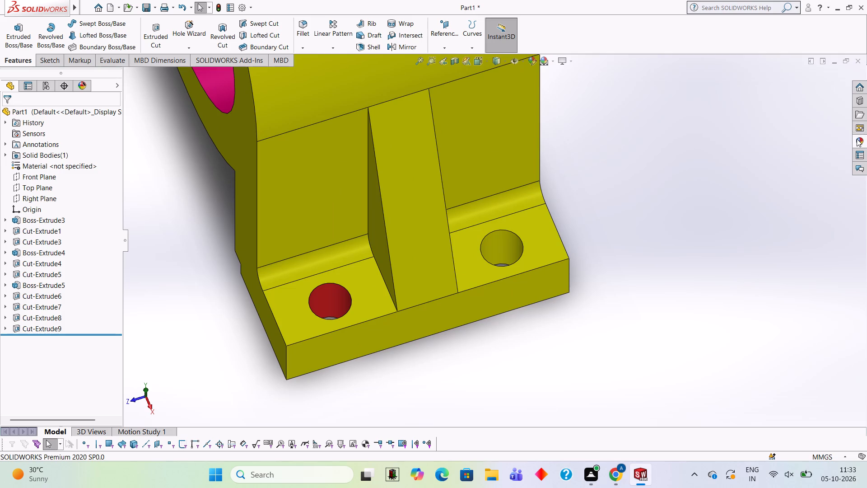
{"action": "left_click_drag", "start_coordinate": [790, 256], "coordinate": [523, 256]}
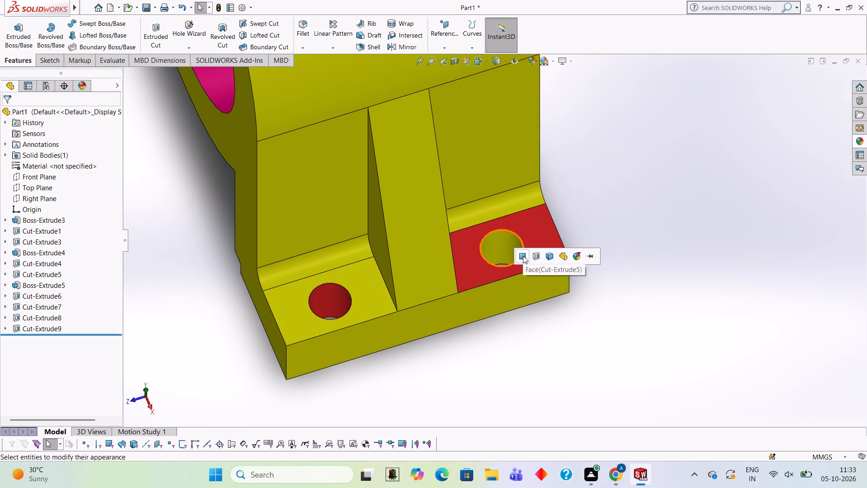
{"action": "scroll", "coordinate": [529, 259], "scroll_direction": "down", "scroll_amount": 3}
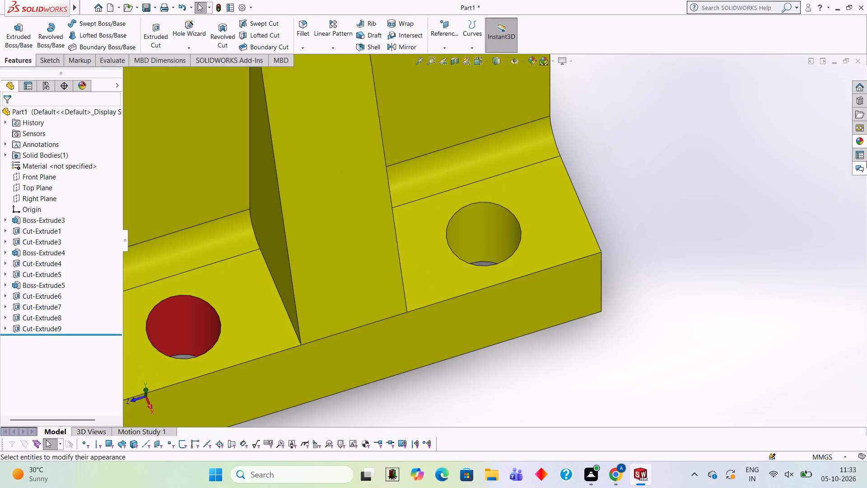
{"action": "left_click", "coordinate": [859, 141]}
{"action": "left_click_drag", "start_coordinate": [779, 244], "coordinate": [494, 227]}
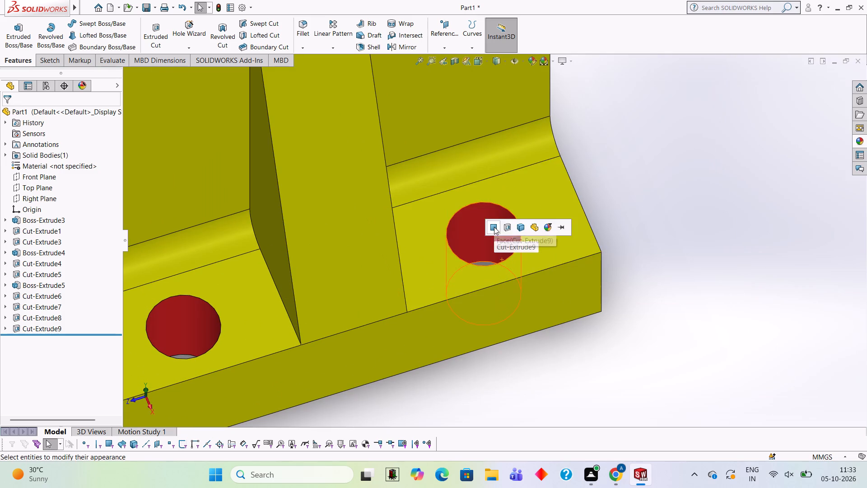
{"action": "left_click", "coordinate": [494, 227]}
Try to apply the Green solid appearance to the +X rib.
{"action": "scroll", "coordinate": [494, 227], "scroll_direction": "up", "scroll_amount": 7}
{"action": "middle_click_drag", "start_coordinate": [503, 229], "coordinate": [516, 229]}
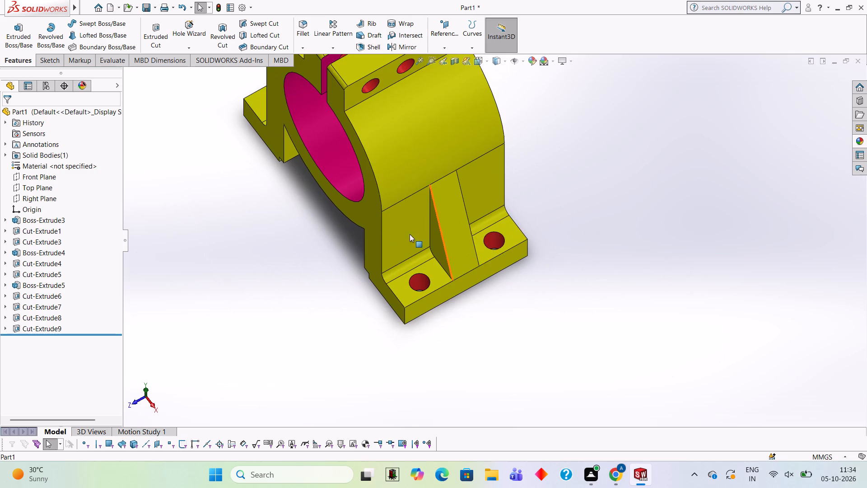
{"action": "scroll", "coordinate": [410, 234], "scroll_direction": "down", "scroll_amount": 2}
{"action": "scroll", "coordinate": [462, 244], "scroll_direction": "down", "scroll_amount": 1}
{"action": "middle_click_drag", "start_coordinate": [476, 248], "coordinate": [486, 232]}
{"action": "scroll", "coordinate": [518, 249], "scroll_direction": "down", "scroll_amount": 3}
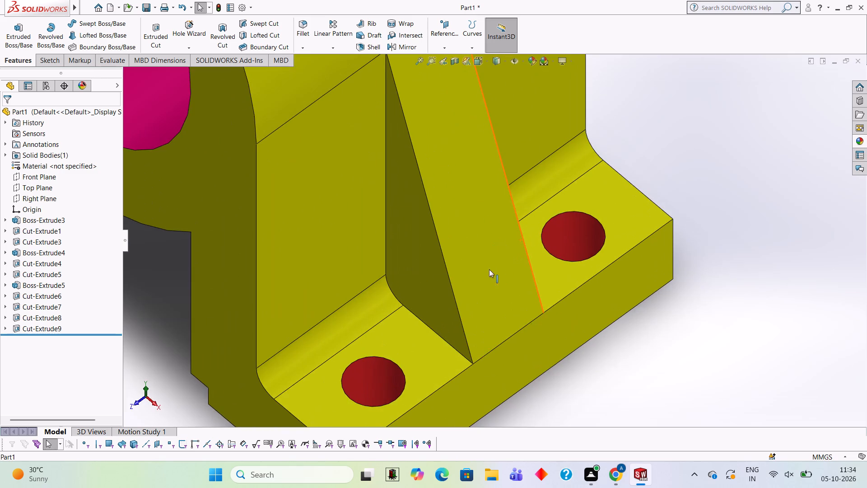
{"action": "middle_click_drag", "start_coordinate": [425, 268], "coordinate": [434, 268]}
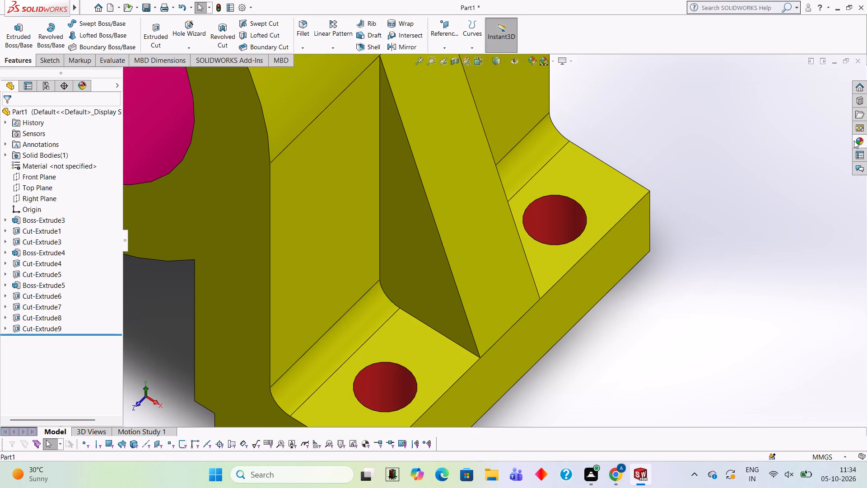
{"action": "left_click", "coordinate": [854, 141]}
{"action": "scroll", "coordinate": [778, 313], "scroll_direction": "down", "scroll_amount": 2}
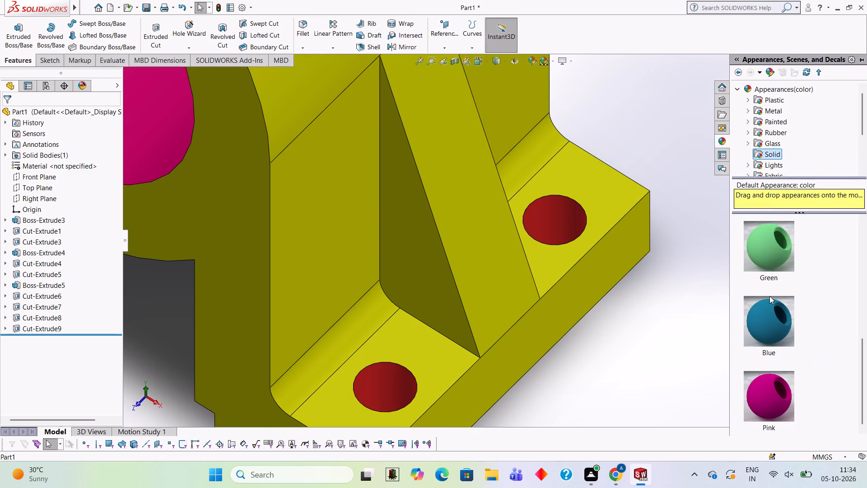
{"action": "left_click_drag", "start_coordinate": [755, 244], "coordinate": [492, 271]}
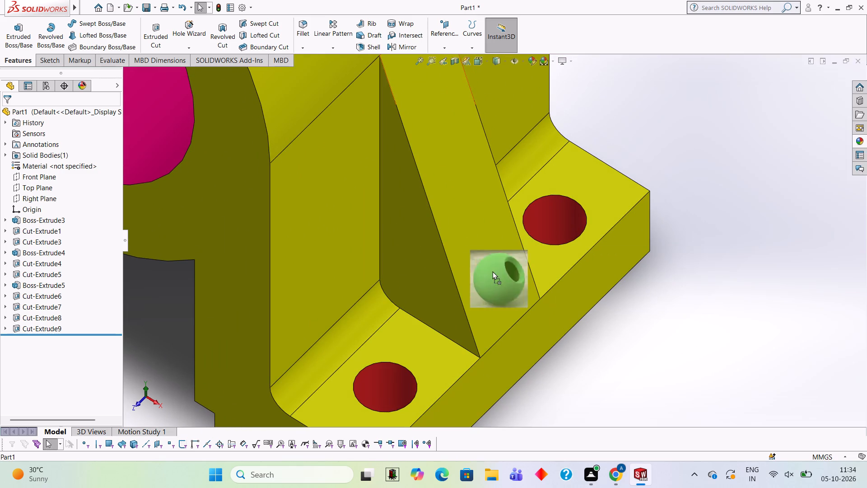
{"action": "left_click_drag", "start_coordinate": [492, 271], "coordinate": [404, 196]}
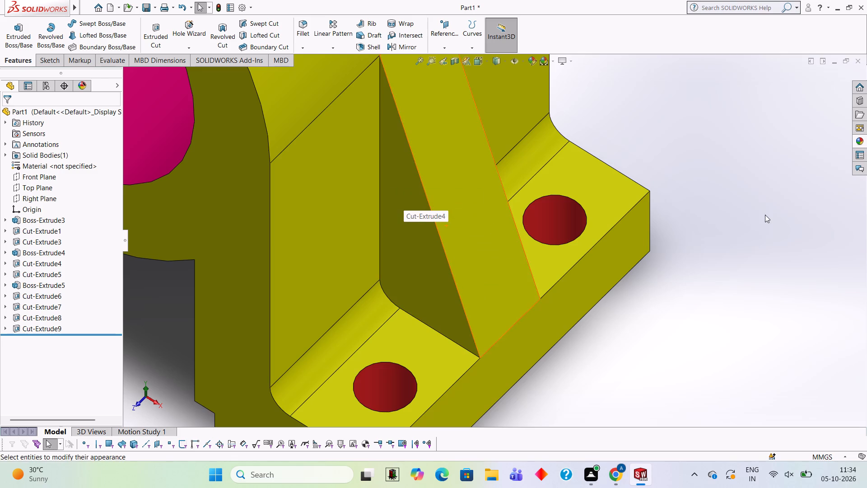
Apply the Blue solid appearance to the sloping face of the +X rib.
{"action": "left_click", "coordinate": [864, 148]}
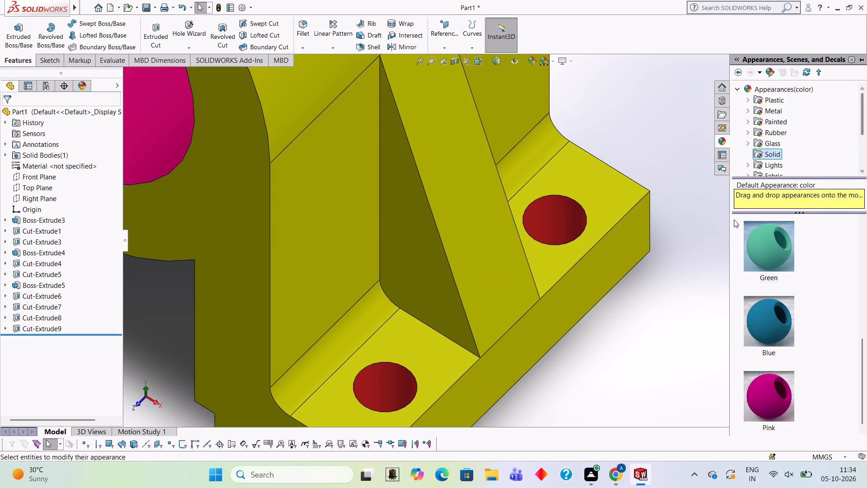
{"action": "scroll", "coordinate": [780, 376], "scroll_direction": "up", "scroll_amount": 1}
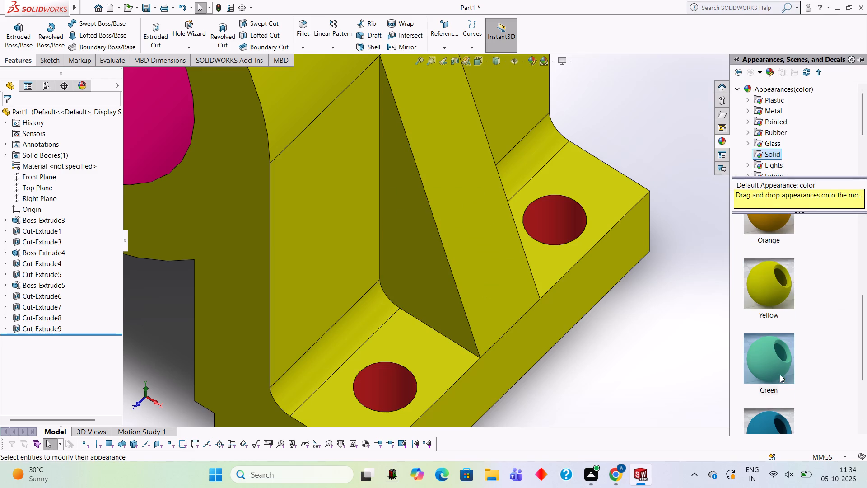
{"action": "scroll", "coordinate": [769, 389], "scroll_direction": "down", "scroll_amount": 1}
{"action": "left_click_drag", "start_coordinate": [771, 338], "coordinate": [452, 202]}
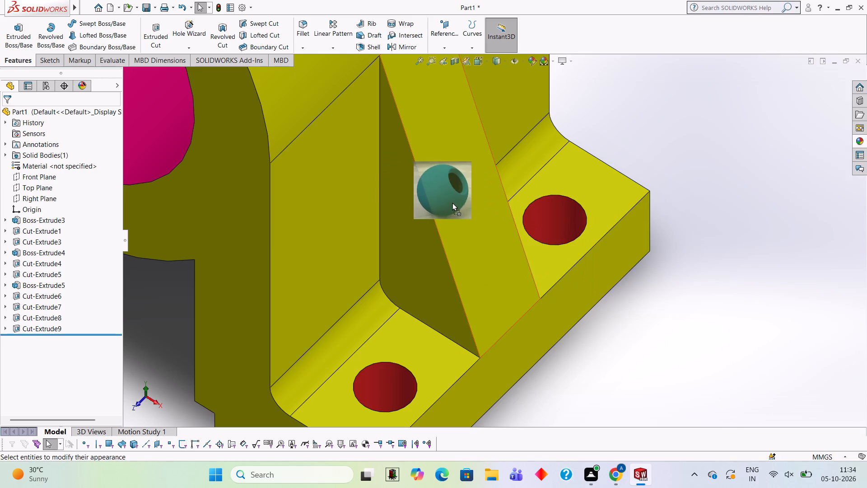
{"action": "left_click_drag", "start_coordinate": [452, 202], "coordinate": [457, 202]}
{"action": "left_click", "coordinate": [456, 203]}
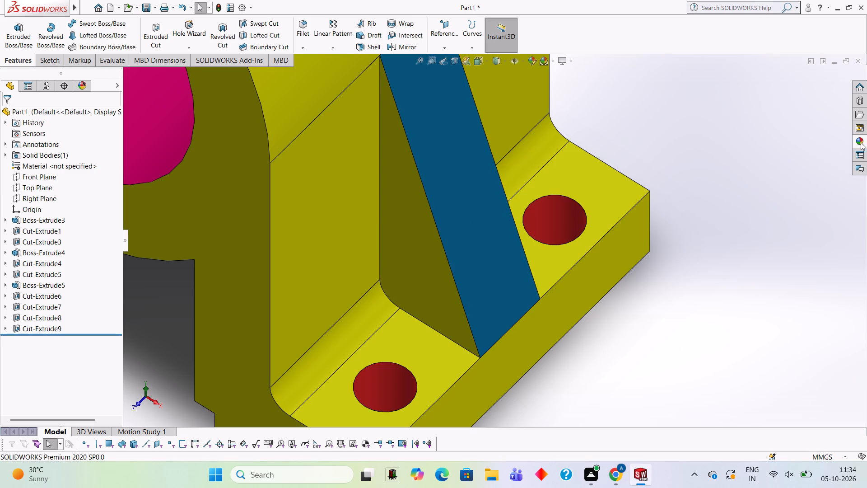
Apply the Blue solid appearance to the +Z side face of the +X rib.
{"action": "left_click", "coordinate": [862, 136]}
{"action": "left_click_drag", "start_coordinate": [758, 330], "coordinate": [405, 219]}
{"action": "left_click", "coordinate": [405, 219]}
Apply the Blue solid appearance to the -Z side face of the +X rib.
{"action": "middle_click_drag", "start_coordinate": [489, 243], "coordinate": [471, 221]}
{"action": "scroll", "coordinate": [485, 227], "scroll_direction": "up", "scroll_amount": 5}
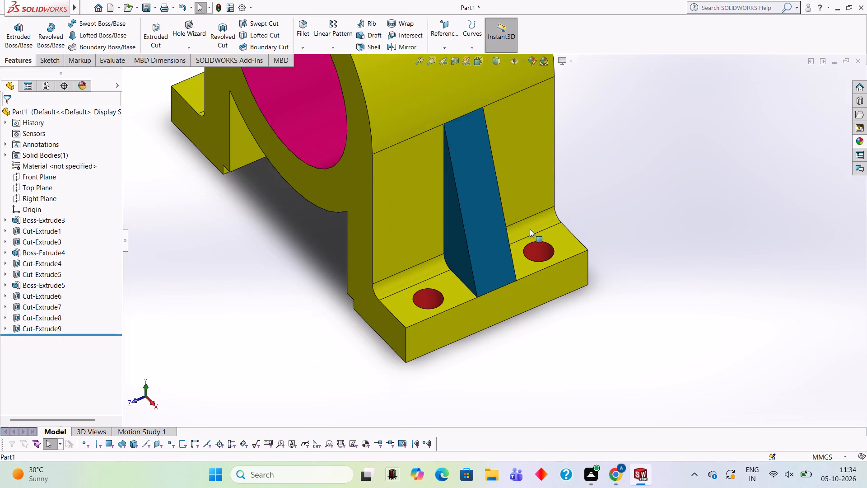
{"action": "scroll", "coordinate": [531, 230], "scroll_direction": "up", "scroll_amount": 2}
{"action": "middle_click_drag", "start_coordinate": [514, 214], "coordinate": [431, 215]}
{"action": "scroll", "coordinate": [480, 188], "scroll_direction": "up", "scroll_amount": 1}
{"action": "scroll", "coordinate": [496, 178], "scroll_direction": "down", "scroll_amount": 6}
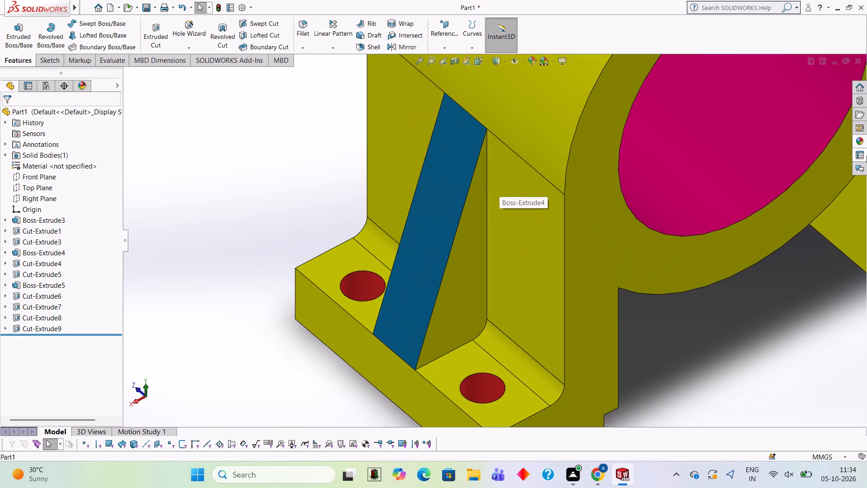
{"action": "left_click", "coordinate": [854, 142]}
{"action": "left_click_drag", "start_coordinate": [783, 337], "coordinate": [484, 286]}
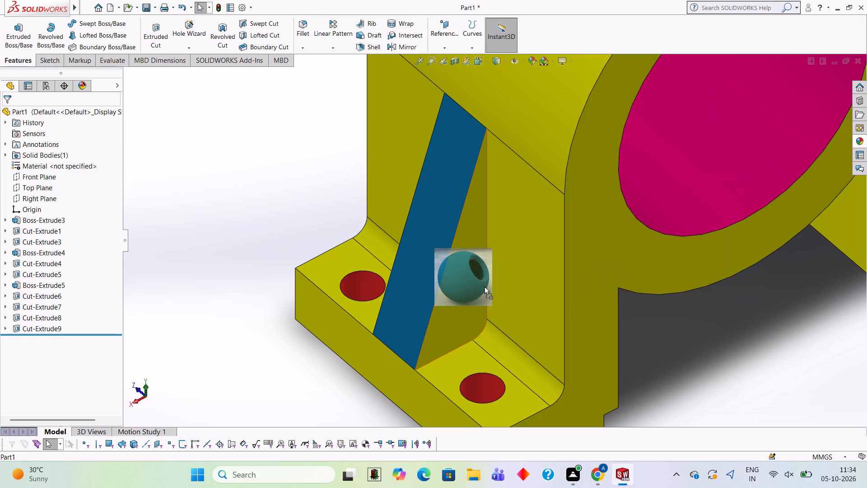
{"action": "left_click_drag", "start_coordinate": [484, 286], "coordinate": [482, 284]}
{"action": "left_click", "coordinate": [482, 284]}
Apply the Blue solid appearance to the -Z side face of the -X rib.
{"action": "scroll", "coordinate": [480, 285], "scroll_direction": "up", "scroll_amount": 5}
{"action": "middle_click_drag", "start_coordinate": [690, 230], "coordinate": [646, 232]}
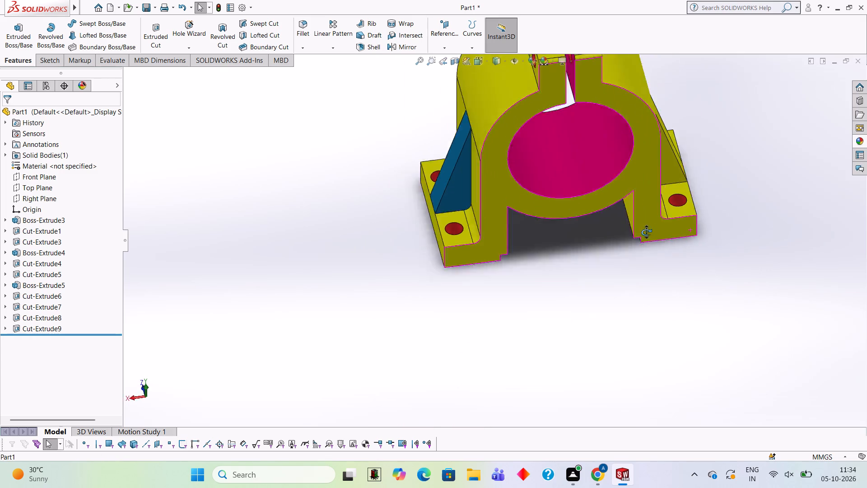
{"action": "middle_click_drag", "start_coordinate": [646, 232], "coordinate": [643, 233]}
{"action": "scroll", "coordinate": [699, 146], "scroll_direction": "up", "scroll_amount": 3}
{"action": "scroll", "coordinate": [707, 143], "scroll_direction": "down", "scroll_amount": 3}
{"action": "scroll", "coordinate": [370, 255], "scroll_direction": "down", "scroll_amount": 2}
{"action": "middle_click_drag", "start_coordinate": [539, 258], "coordinate": [535, 190]}
{"action": "scroll", "coordinate": [532, 198], "scroll_direction": "down", "scroll_amount": 2}
{"action": "left_click", "coordinate": [866, 141]}
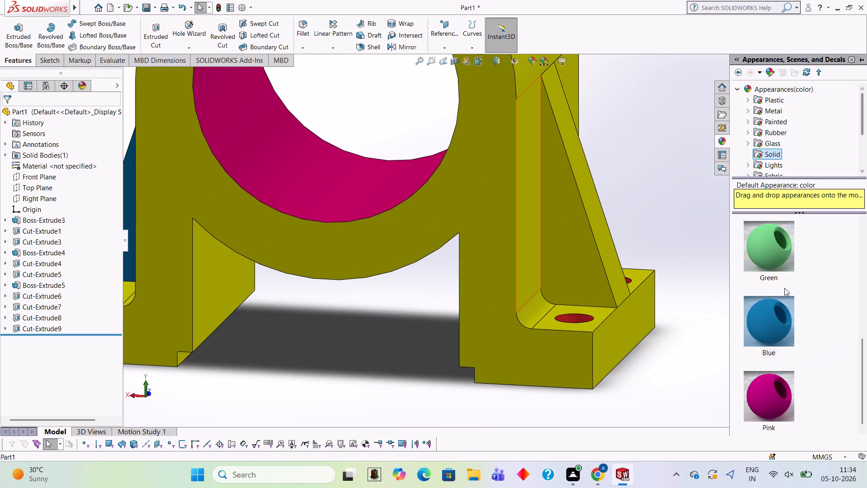
{"action": "left_click_drag", "start_coordinate": [774, 311], "coordinate": [586, 235]}
{"action": "left_click", "coordinate": [585, 235]}
Apply the Blue solid appearance to the sloping face of the -X rib.
{"action": "scroll", "coordinate": [585, 235], "scroll_direction": "up", "scroll_amount": 2}
{"action": "middle_click_drag", "start_coordinate": [606, 248], "coordinate": [581, 249]}
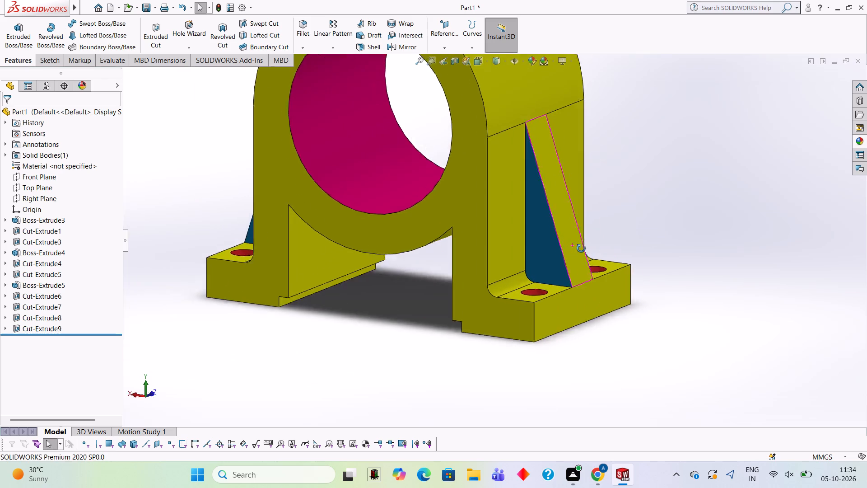
{"action": "middle_click_drag", "start_coordinate": [581, 249], "coordinate": [575, 249]}
{"action": "scroll", "coordinate": [571, 241], "scroll_direction": "down", "scroll_amount": 3}
{"action": "left_click", "coordinate": [860, 133]}
{"action": "left_click", "coordinate": [860, 137]}
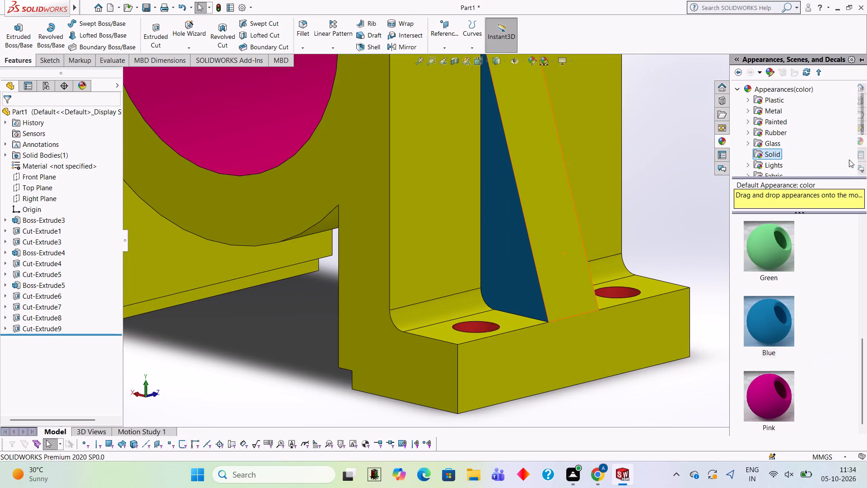
{"action": "left_click_drag", "start_coordinate": [780, 315], "coordinate": [587, 234]}
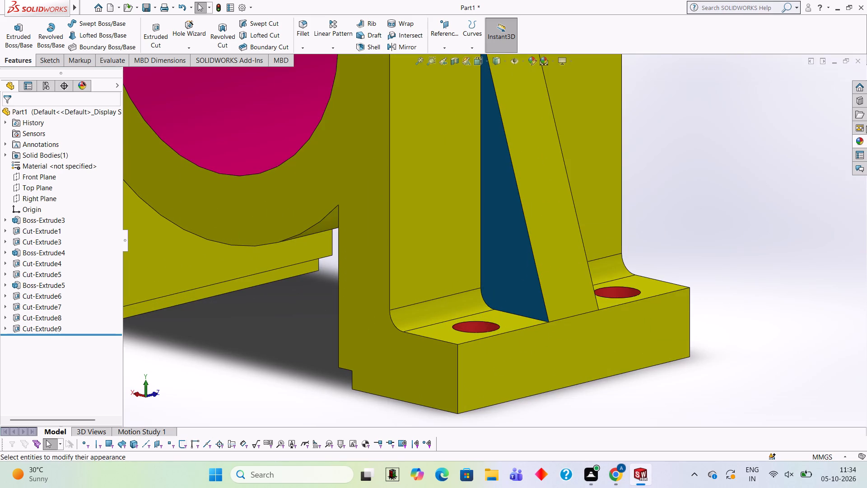
{"action": "left_click", "coordinate": [860, 137]}
{"action": "left_click_drag", "start_coordinate": [769, 312], "coordinate": [565, 227]}
{"action": "left_click", "coordinate": [565, 227]}
Apply the Blue solid appearance to the +Z side face of the -X rib.
{"action": "middle_click_drag", "start_coordinate": [633, 244], "coordinate": [632, 244]}
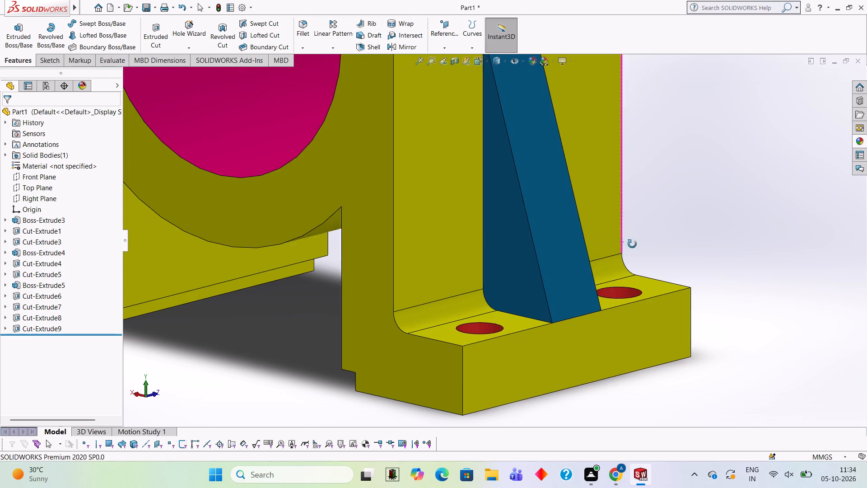
{"action": "middle_click_drag", "start_coordinate": [632, 244], "coordinate": [559, 249]}
{"action": "scroll", "coordinate": [383, 160], "scroll_direction": "down", "scroll_amount": 2}
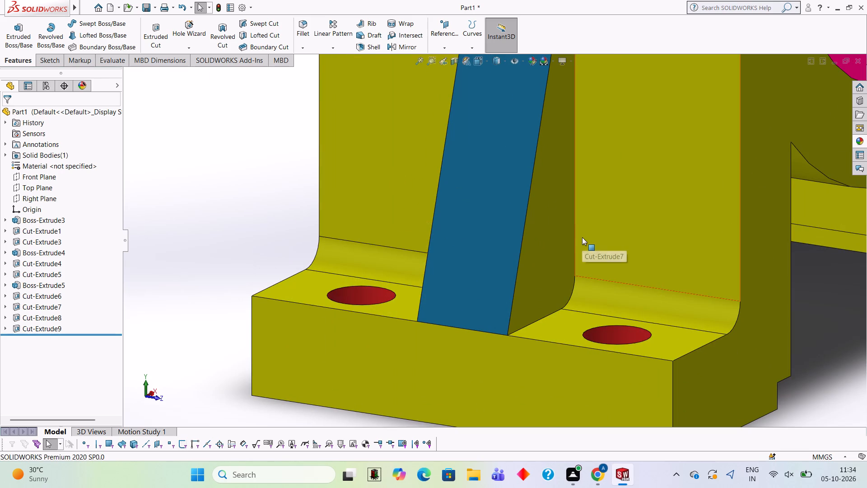
{"action": "left_click", "coordinate": [858, 140]}
{"action": "left_click_drag", "start_coordinate": [769, 316], "coordinate": [545, 202]}
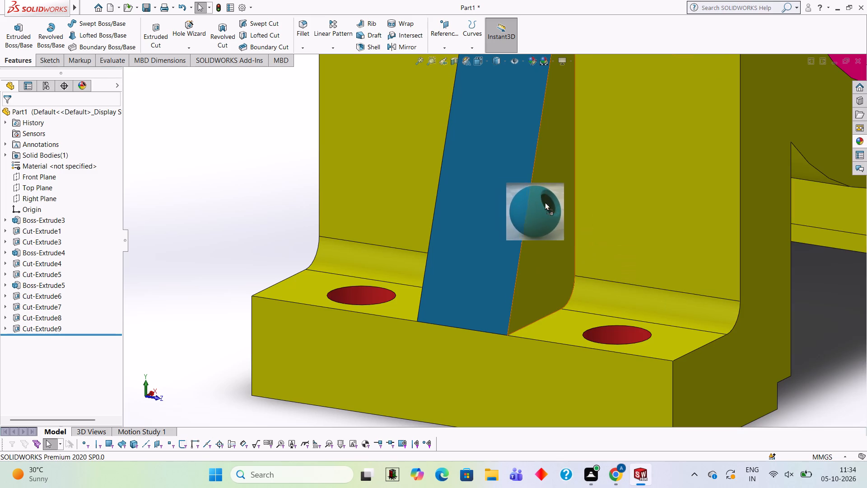
{"action": "left_click_drag", "start_coordinate": [545, 202], "coordinate": [559, 209]}
{"action": "left_click", "coordinate": [558, 211]}
Examine the whole coloured bracket, checking the ribs, bore, slot and holes.
{"action": "scroll", "coordinate": [559, 211], "scroll_direction": "up", "scroll_amount": 3}
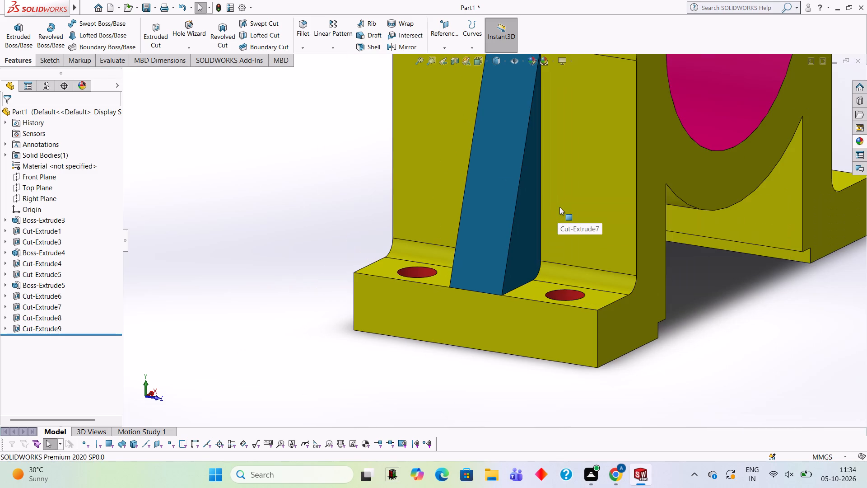
{"action": "scroll", "coordinate": [570, 179], "scroll_direction": "up", "scroll_amount": 3}
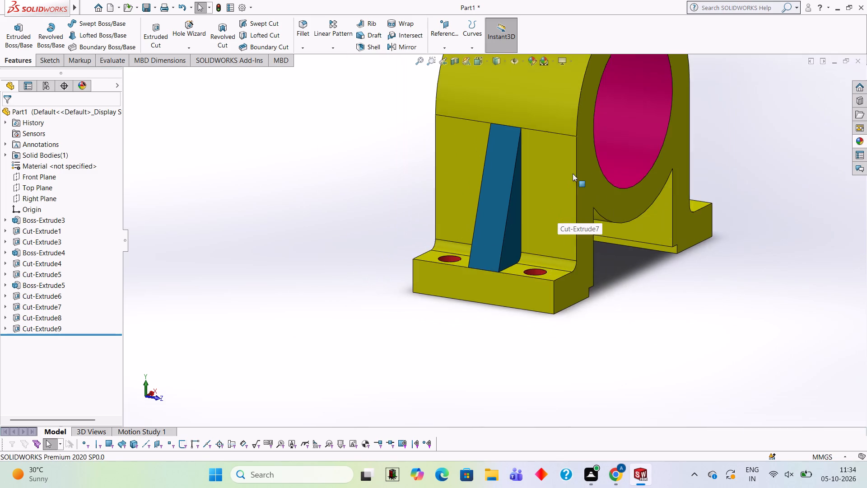
{"action": "scroll", "coordinate": [582, 174], "scroll_direction": "up", "scroll_amount": 5}
{"action": "middle_click_drag", "start_coordinate": [583, 150], "coordinate": [542, 164]}
{"action": "scroll", "coordinate": [540, 186], "scroll_direction": "down", "scroll_amount": 3}
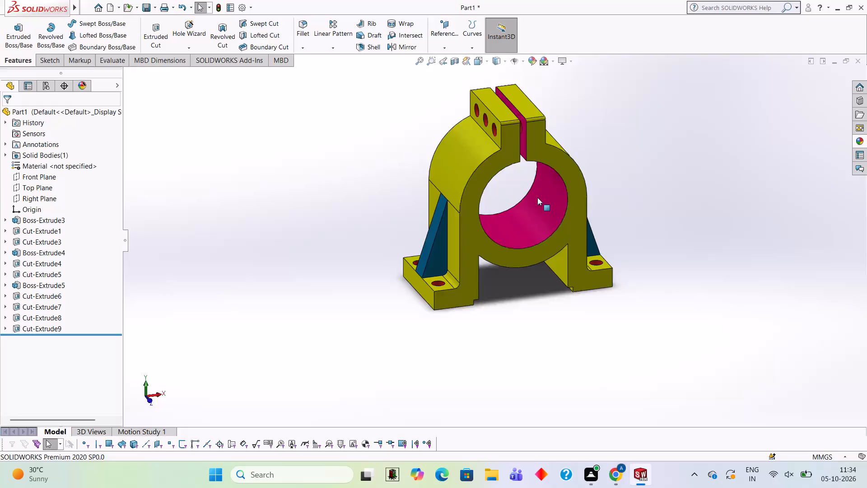
{"action": "scroll", "coordinate": [537, 197], "scroll_direction": "down", "scroll_amount": 1}
{"action": "middle_click_drag", "start_coordinate": [549, 172], "coordinate": [559, 157]}
{"action": "scroll", "coordinate": [558, 157], "scroll_direction": "down", "scroll_amount": 1}
{"action": "scroll", "coordinate": [559, 157], "scroll_direction": "up", "scroll_amount": 1}
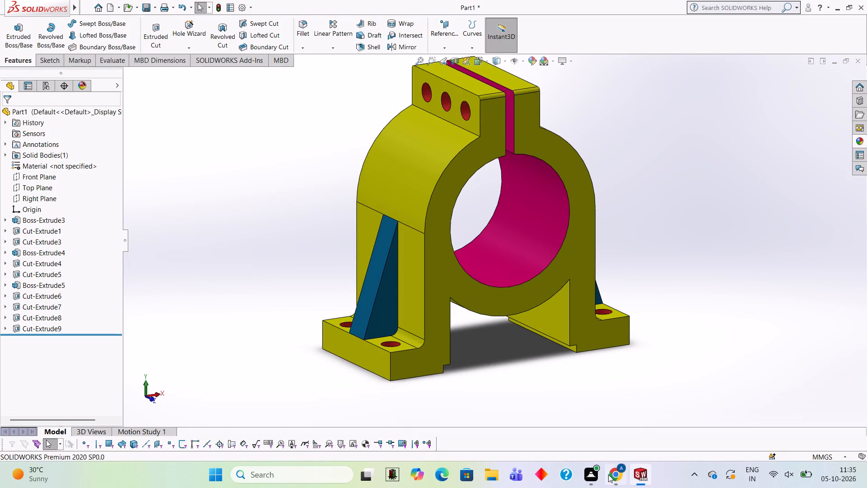
{"action": "scroll", "coordinate": [526, 233], "scroll_direction": "up", "scroll_amount": 1}
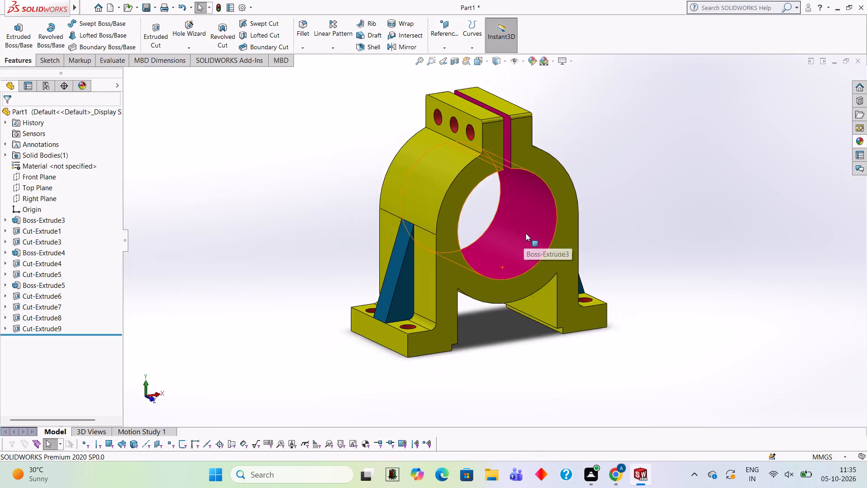
{"action": "scroll", "coordinate": [526, 233], "scroll_direction": "up", "scroll_amount": 1}
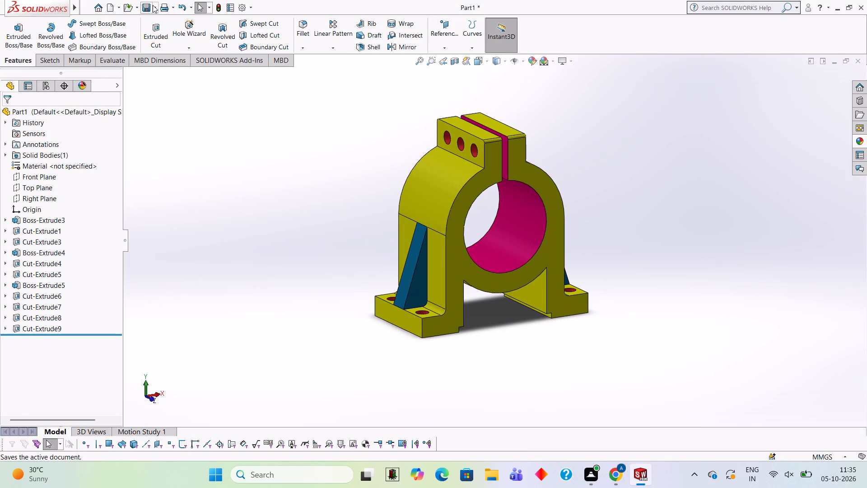
Save the part in the Documents folder as a SOLIDWORKS Part named SPLIT CLAMP.
{"action": "key", "text": "ctrl+s"}
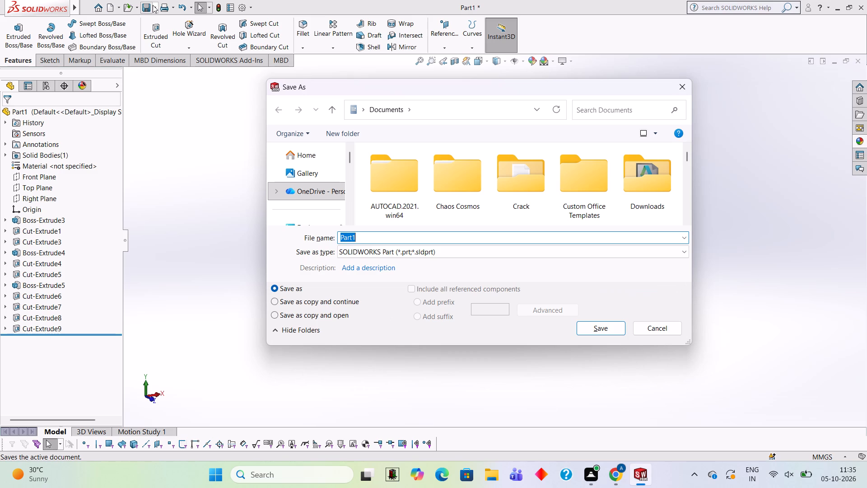
{"action": "type", "text": "SPLI"}
{"action": "type", "text": "T"}
{"action": "key", "text": "space"}
{"action": "type", "text": "CLAMP"}
{"action": "key", "text": "space"}
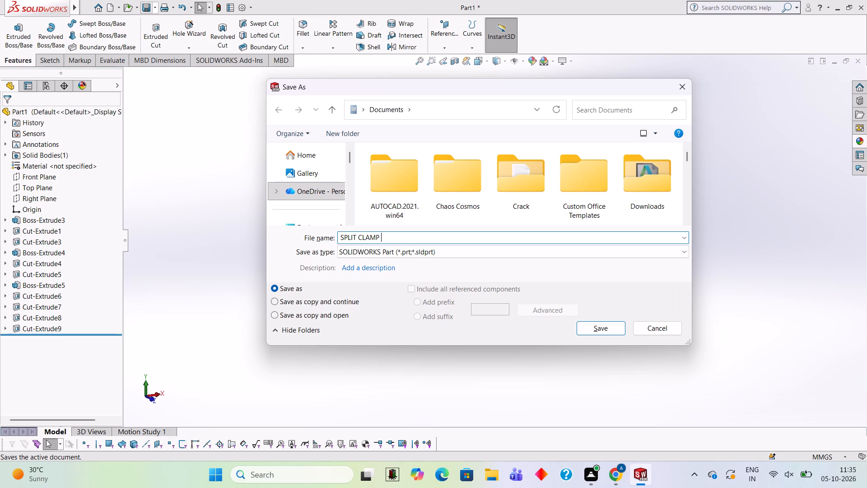
{"action": "left_click", "coordinate": [599, 333]}
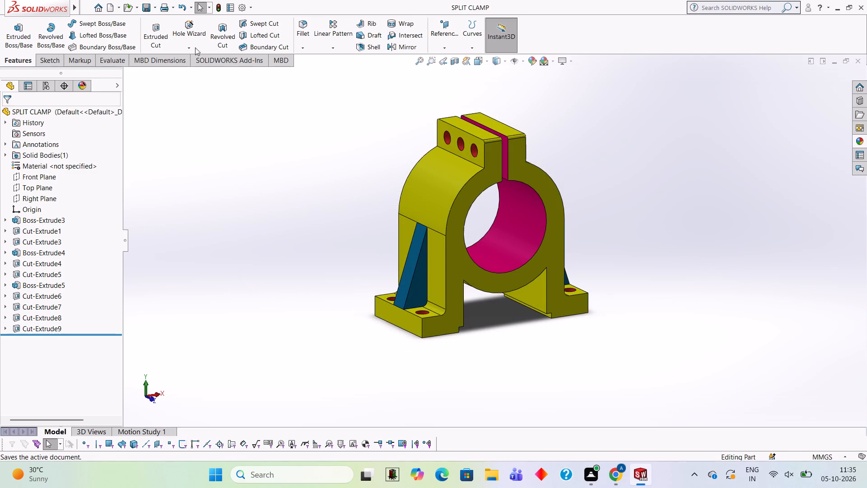
Save a PDF version of the part as SPLIT CLAMP in the Documents folder.
{"action": "left_click", "coordinate": [156, 9]}
{"action": "left_click", "coordinate": [160, 26]}
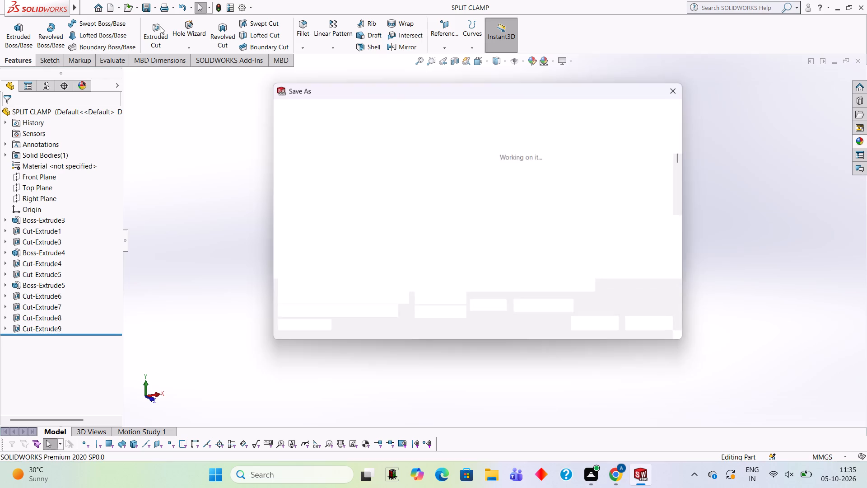
{"action": "left_click", "coordinate": [514, 258]}
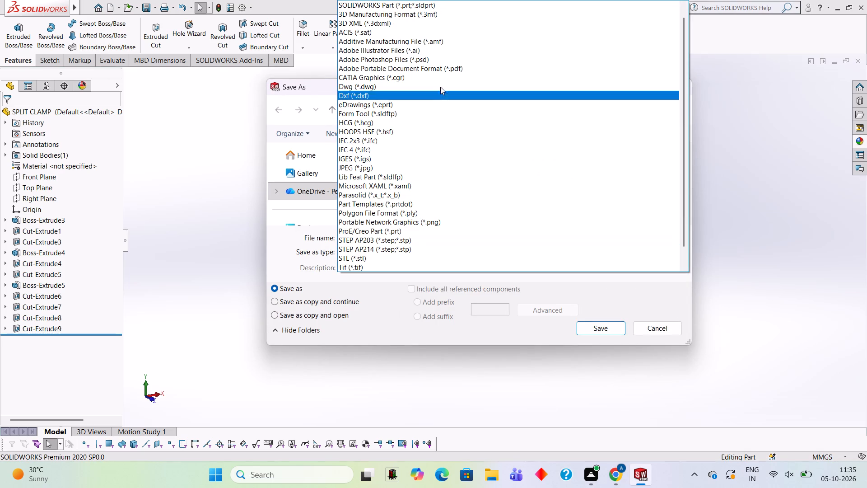
{"action": "left_click", "coordinate": [440, 66]}
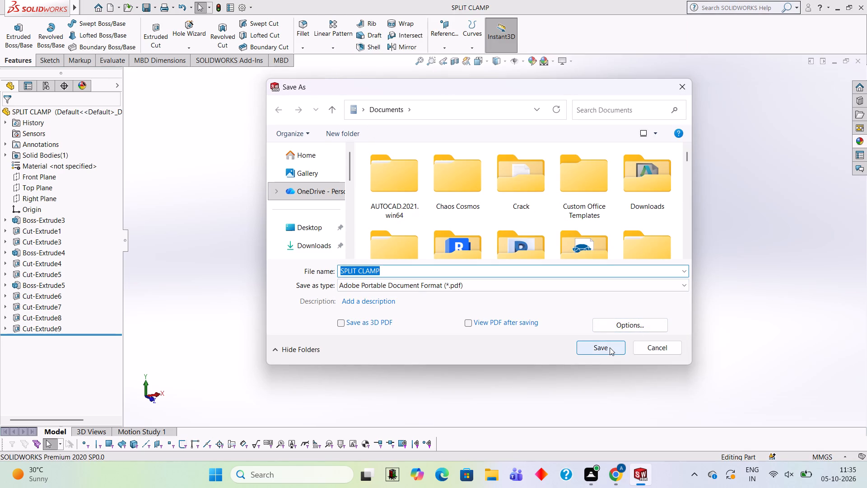
{"action": "left_click", "coordinate": [610, 347]}
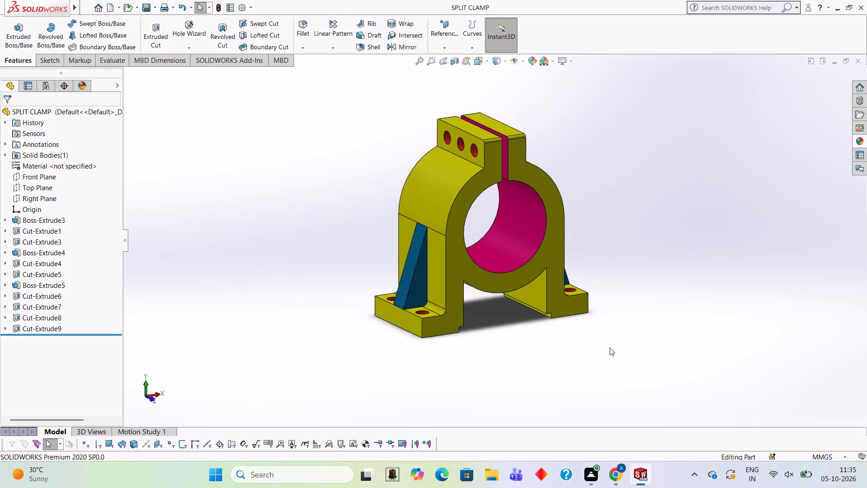